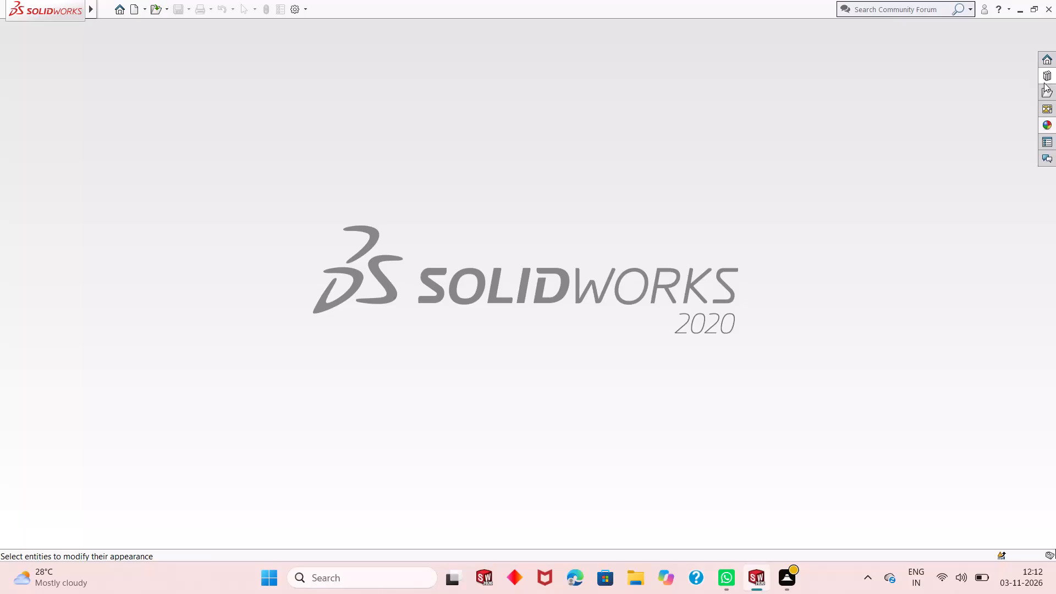
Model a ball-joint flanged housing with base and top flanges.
Create a new part document.
{"action": "left_click", "coordinate": [134, 12]}
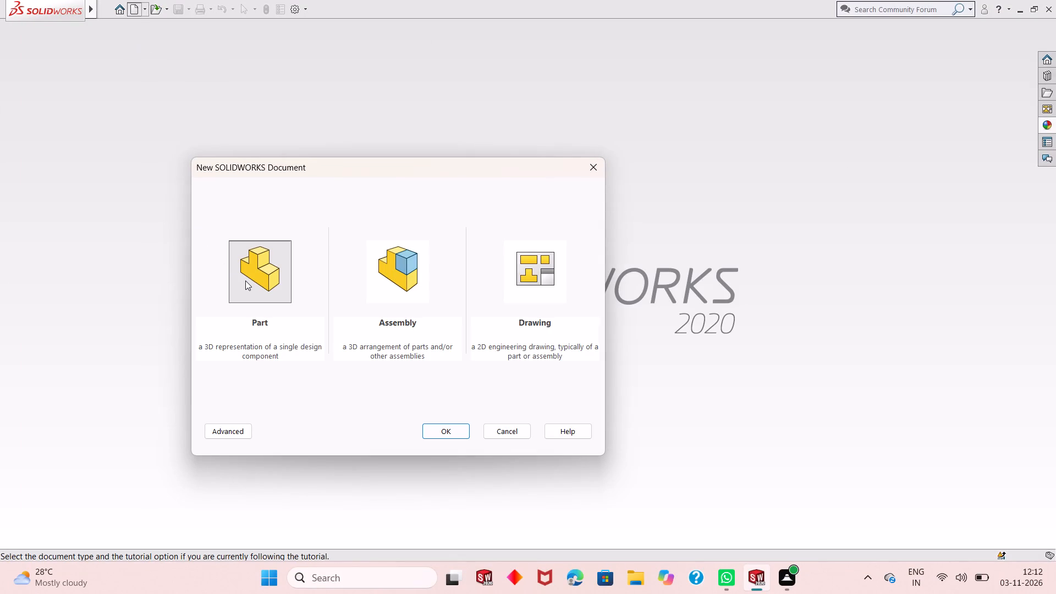
{"action": "left_click", "coordinate": [245, 280]}
{"action": "left_click", "coordinate": [245, 280]}
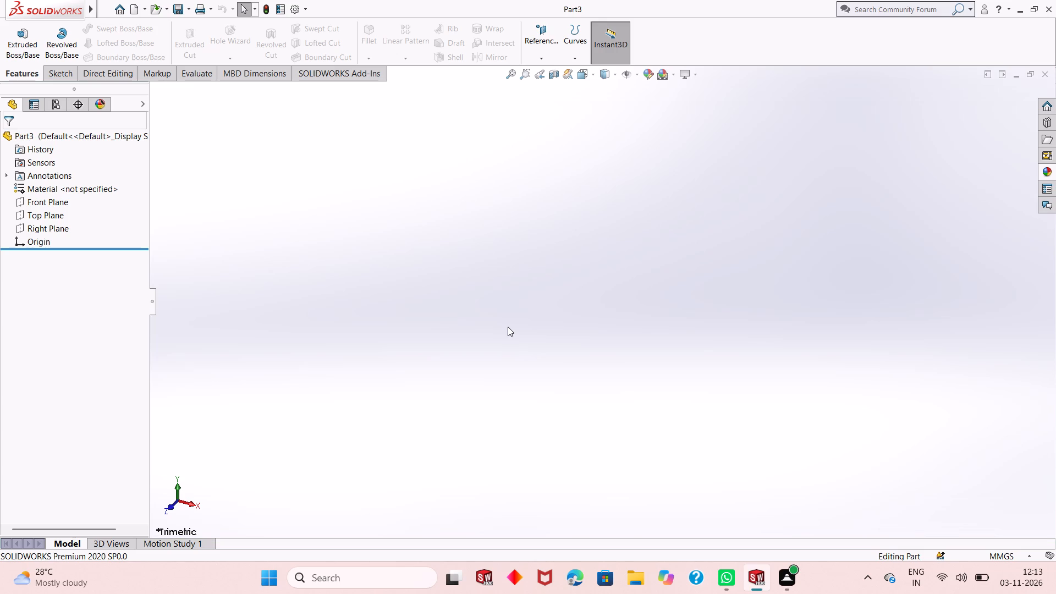
Start a sketch on the Top Plane and draw a circle of about 45 mm radius centred on the origin.
{"action": "left_click", "coordinate": [57, 218]}
{"action": "left_click", "coordinate": [67, 202]}
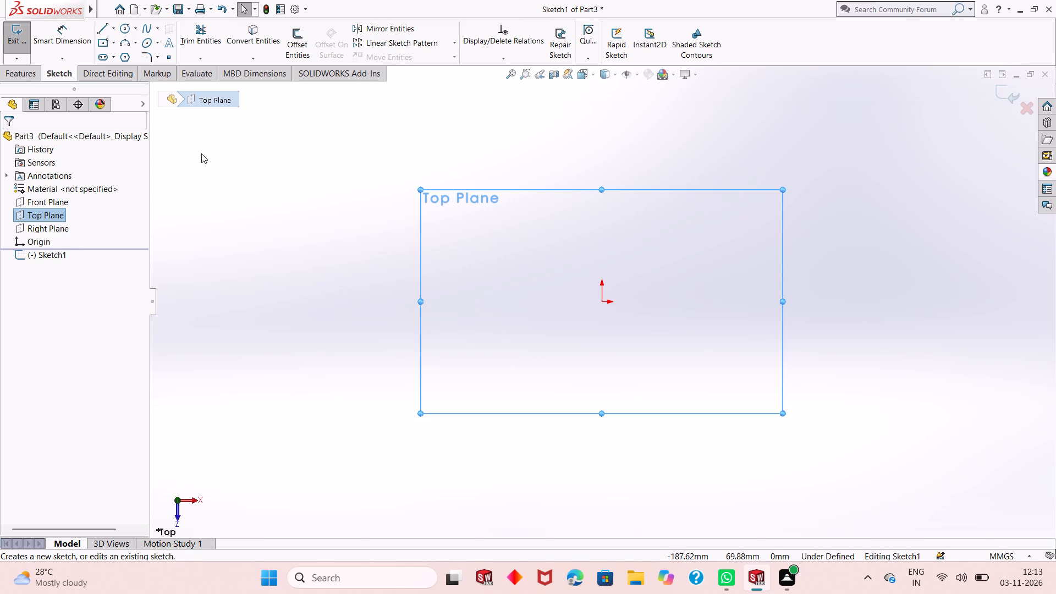
{"action": "left_click", "coordinate": [122, 31]}
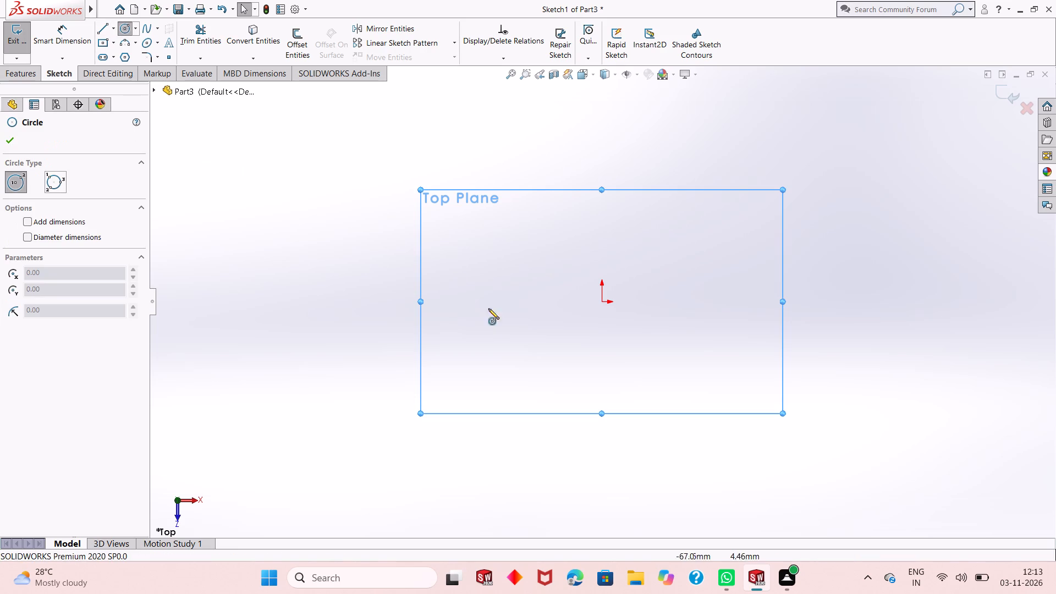
{"action": "left_click", "coordinate": [603, 303]}
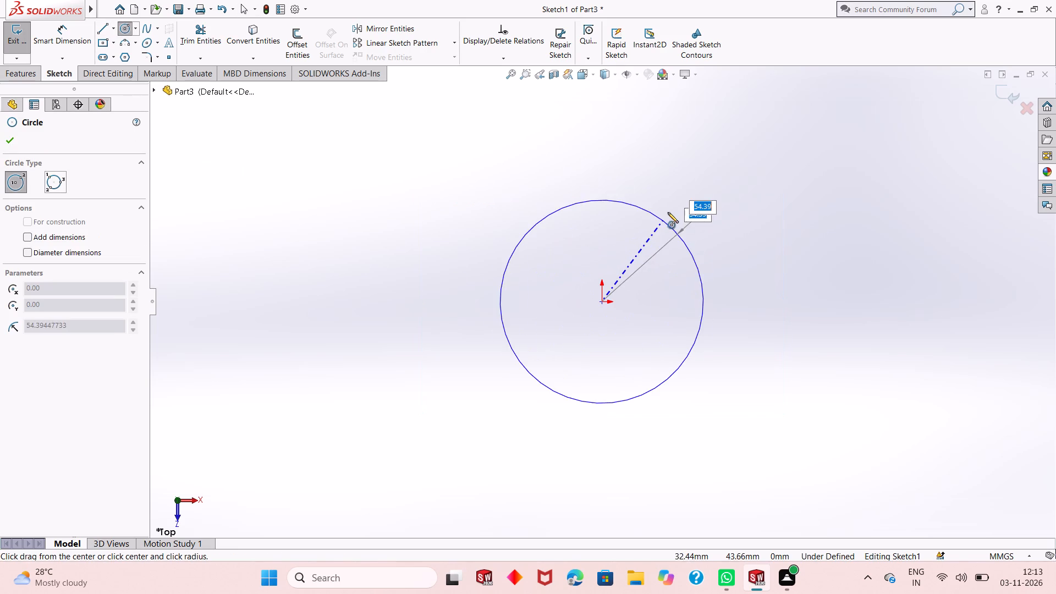
{"action": "left_click", "coordinate": [656, 228]}
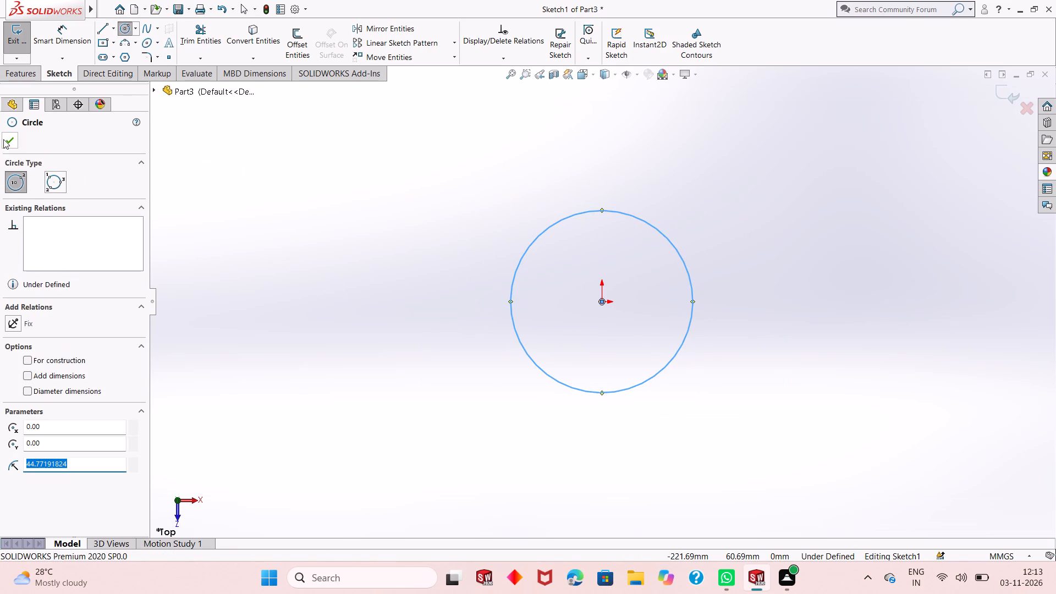
{"action": "left_click", "coordinate": [3, 139]}
Dimension the origin-centred circle with a diameter of 76 mm.
{"action": "left_click", "coordinate": [70, 42]}
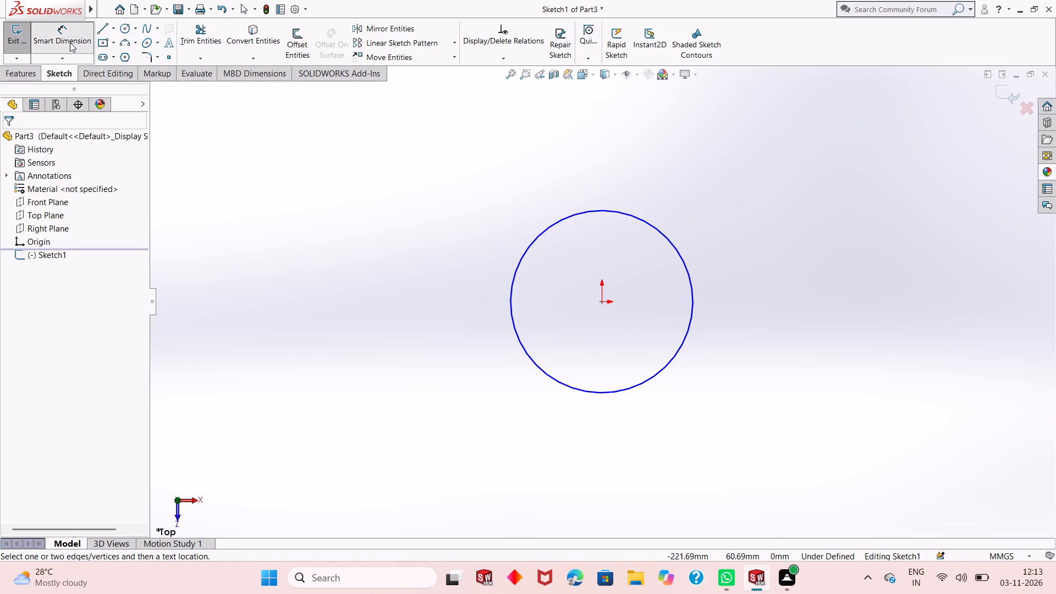
{"action": "left_click", "coordinate": [546, 375]}
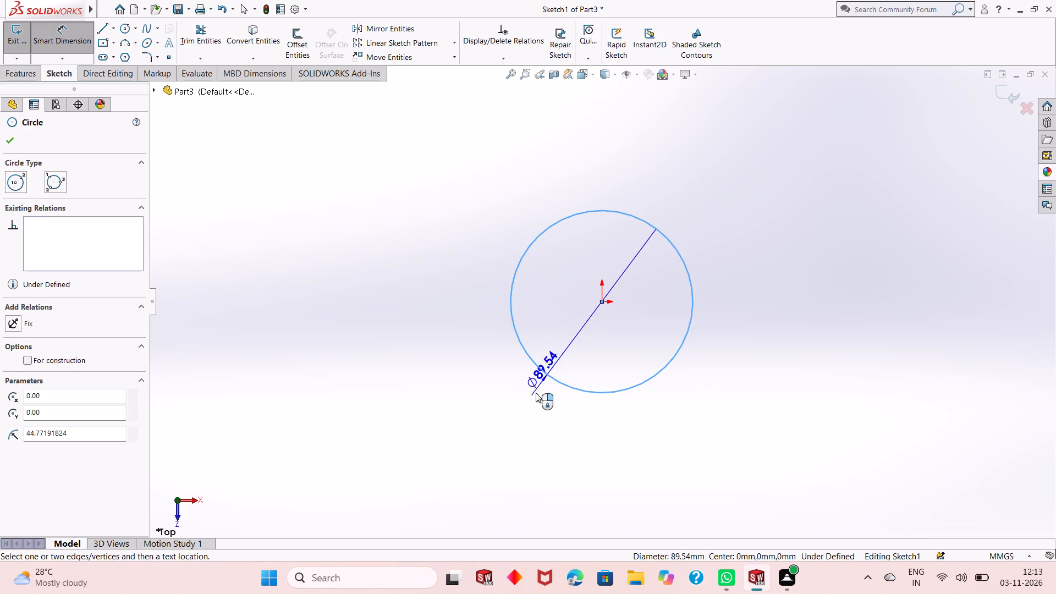
{"action": "left_click", "coordinate": [477, 433]}
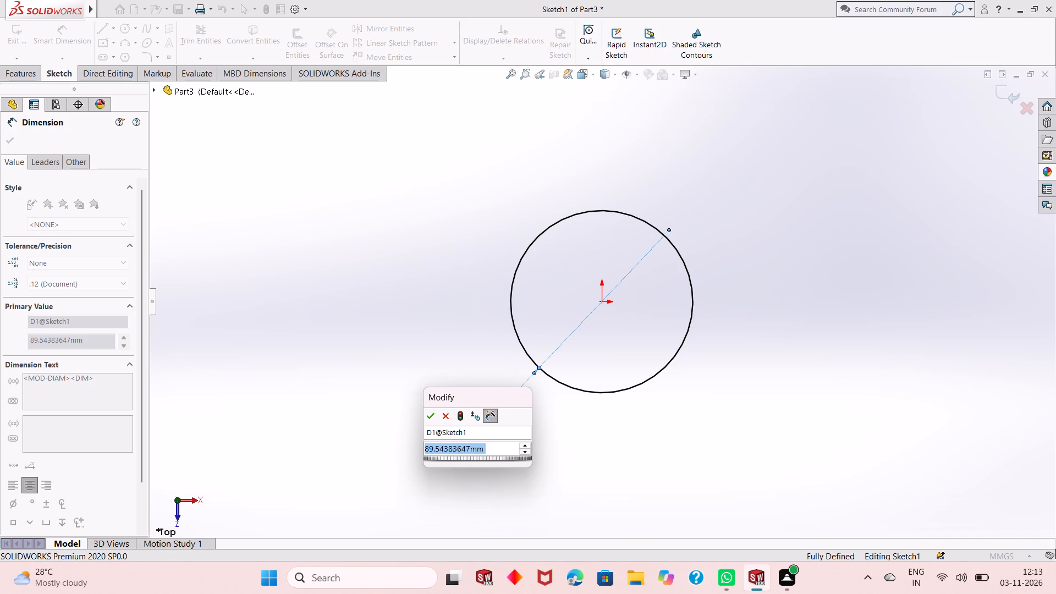
{"action": "type", "text": "76"}
{"action": "key", "text": "Return"}
{"action": "right_click", "coordinate": [463, 197]}
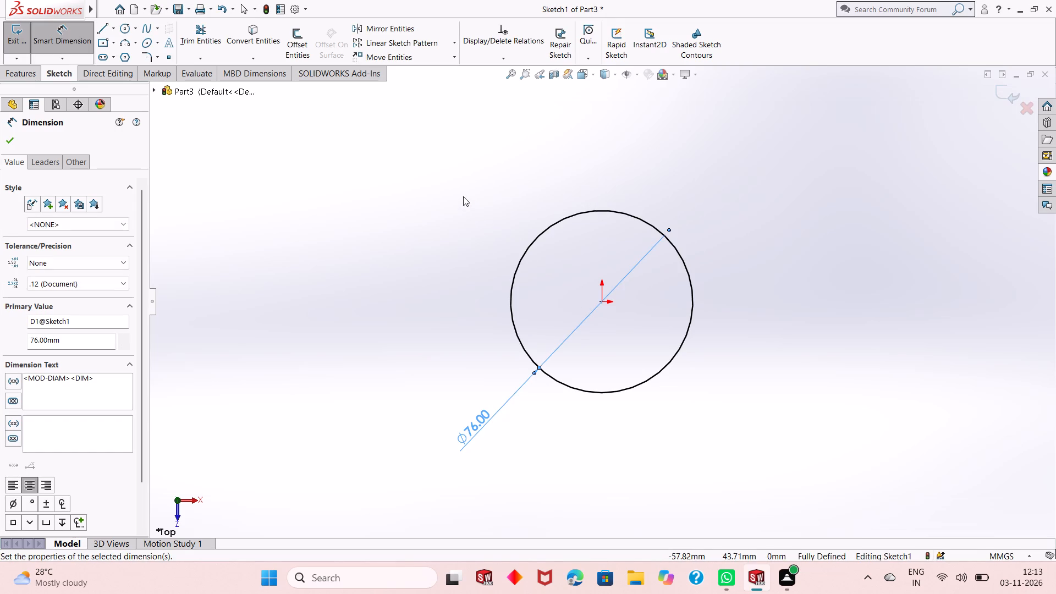
{"action": "left_click", "coordinate": [486, 234]}
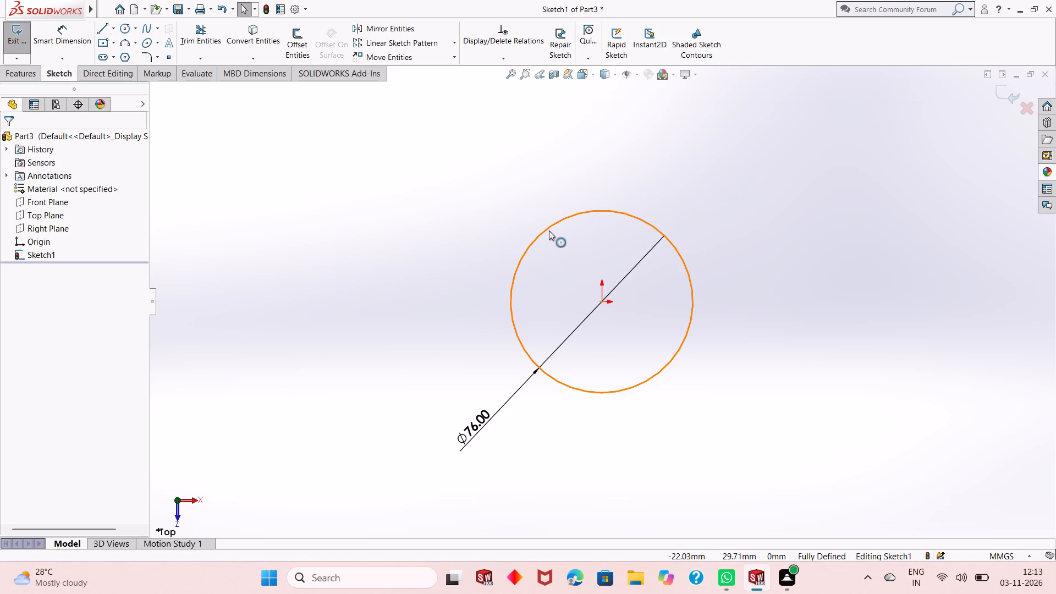
Convert the 76 mm circle to construction geometry.
{"action": "left_click", "coordinate": [549, 230]}
{"action": "left_click", "coordinate": [592, 203]}
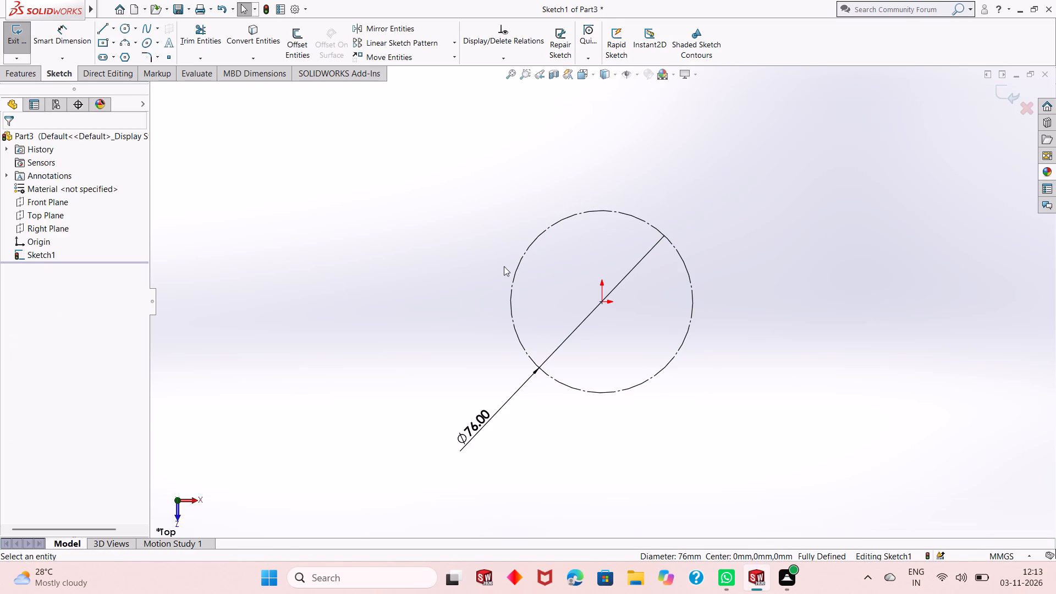
Draw four separate small circles of about 12 to 14 mm radius, one at each corner around the construction circle.
{"action": "left_click", "coordinate": [122, 31]}
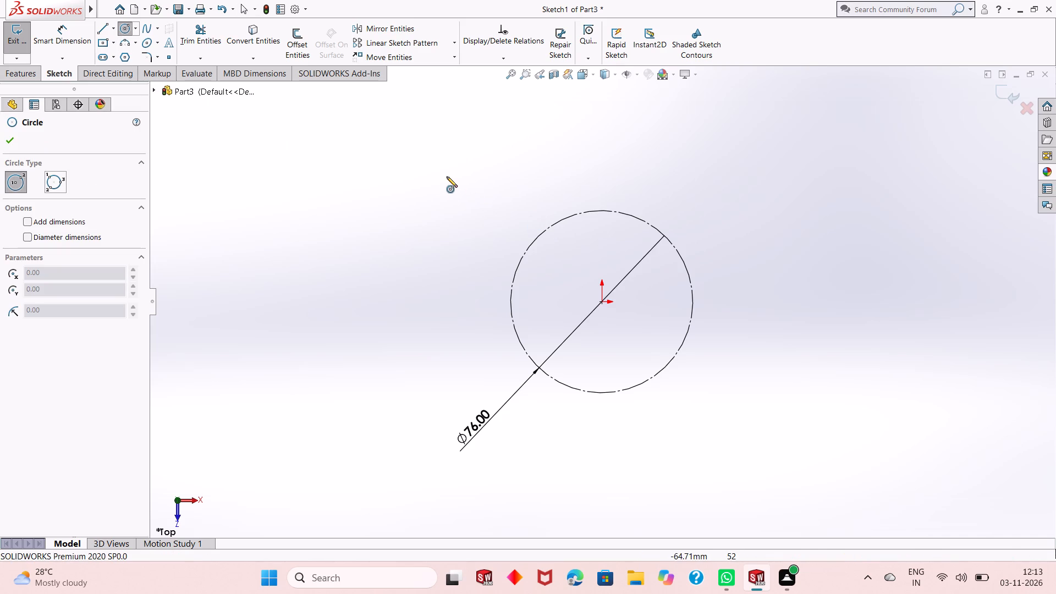
{"action": "left_click", "coordinate": [447, 166]}
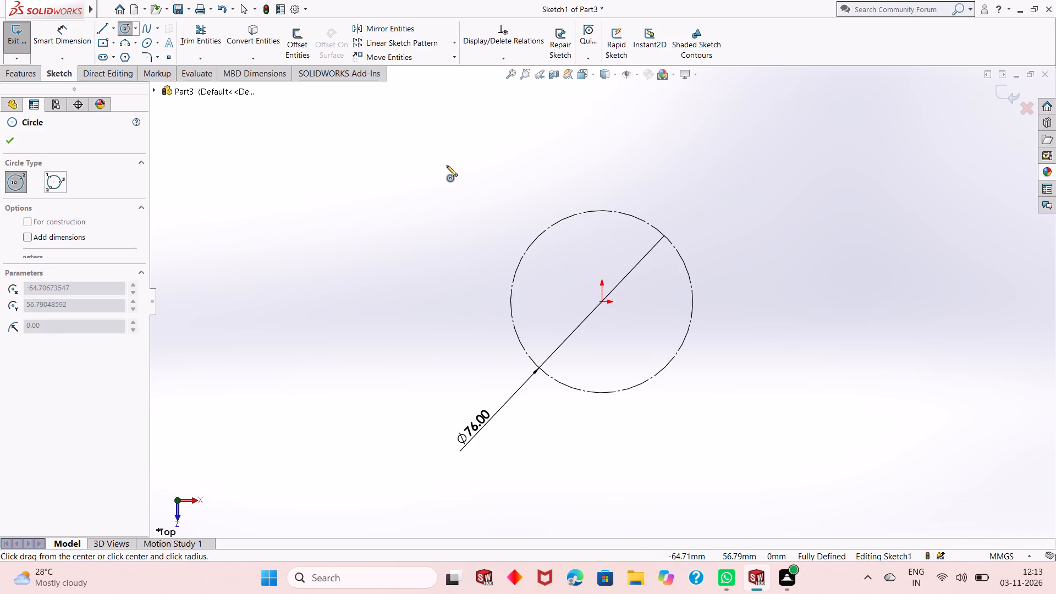
{"action": "left_click", "coordinate": [465, 188]}
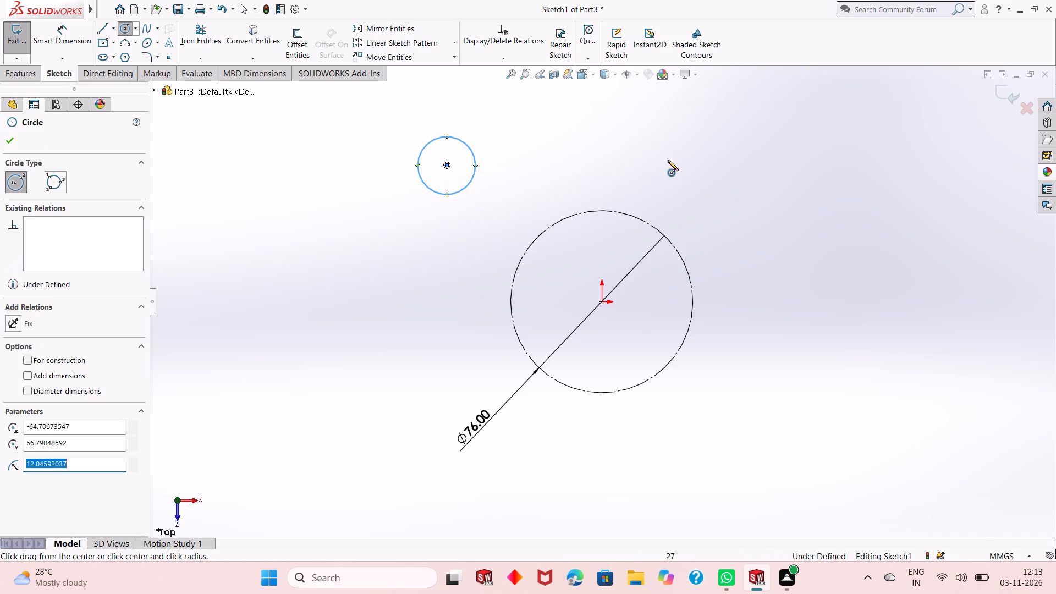
{"action": "left_click", "coordinate": [710, 163]}
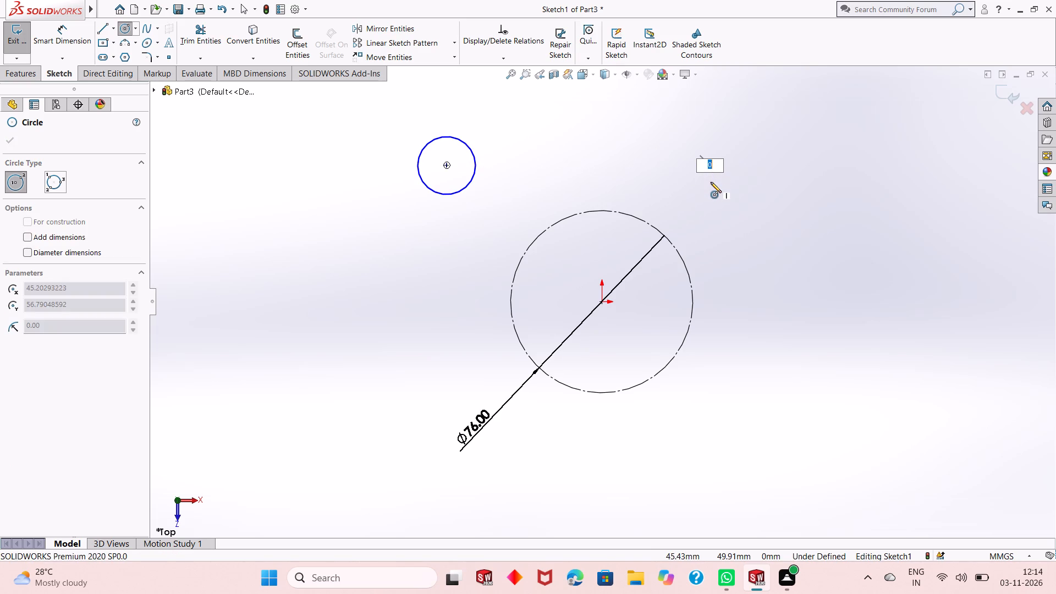
{"action": "key", "text": "Escape"}
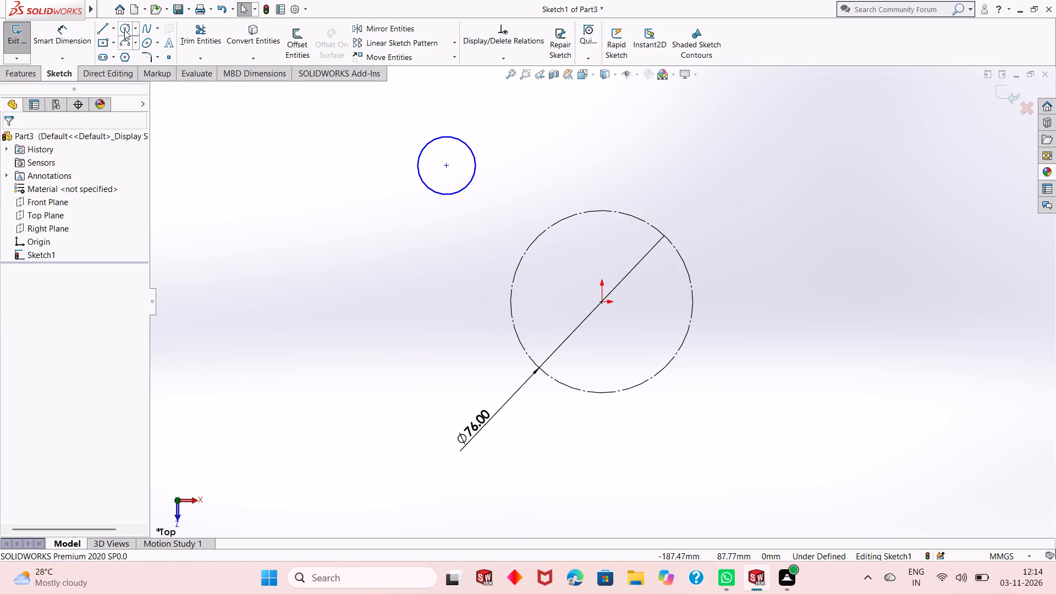
{"action": "left_click", "coordinate": [124, 29]}
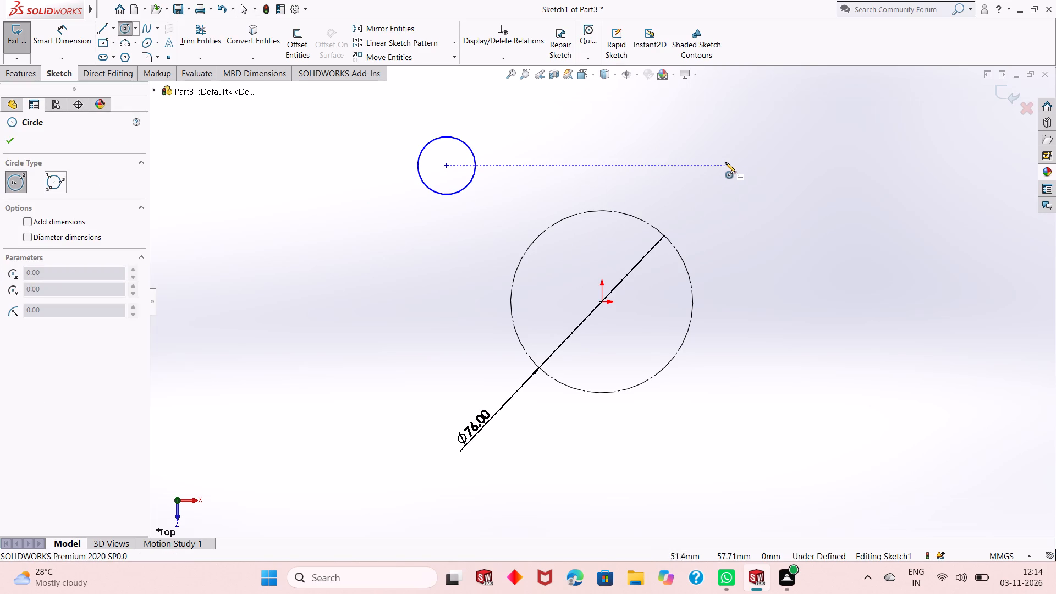
{"action": "left_click", "coordinate": [729, 164]}
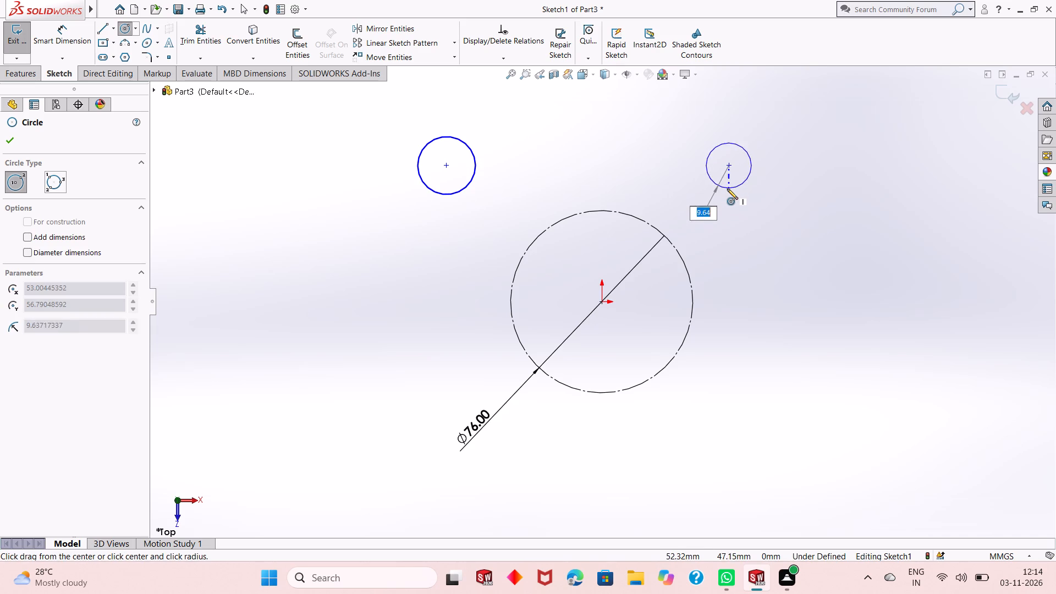
{"action": "left_click", "coordinate": [727, 194]}
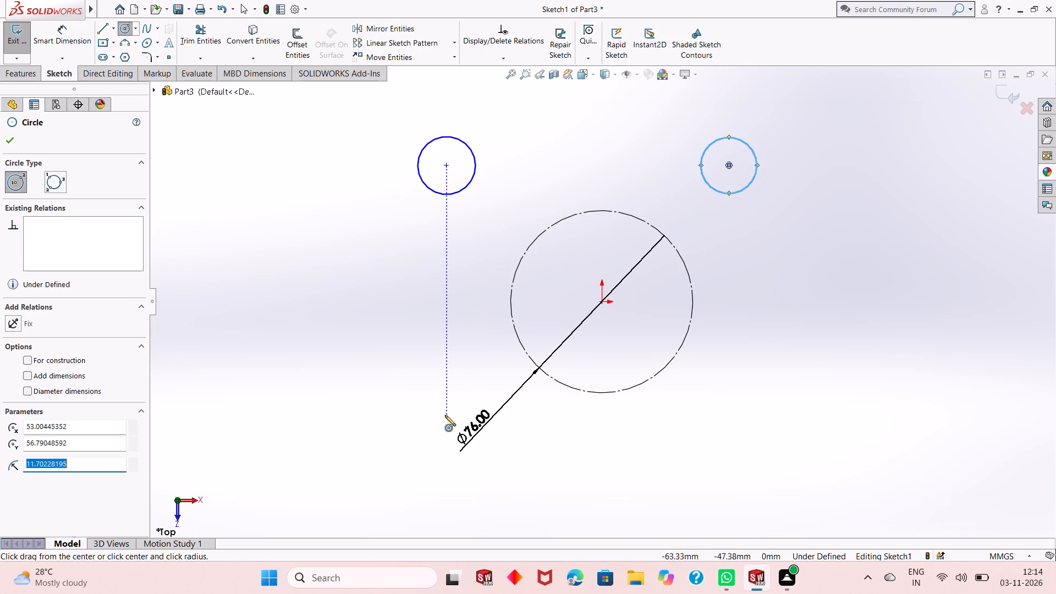
{"action": "left_click", "coordinate": [447, 416]}
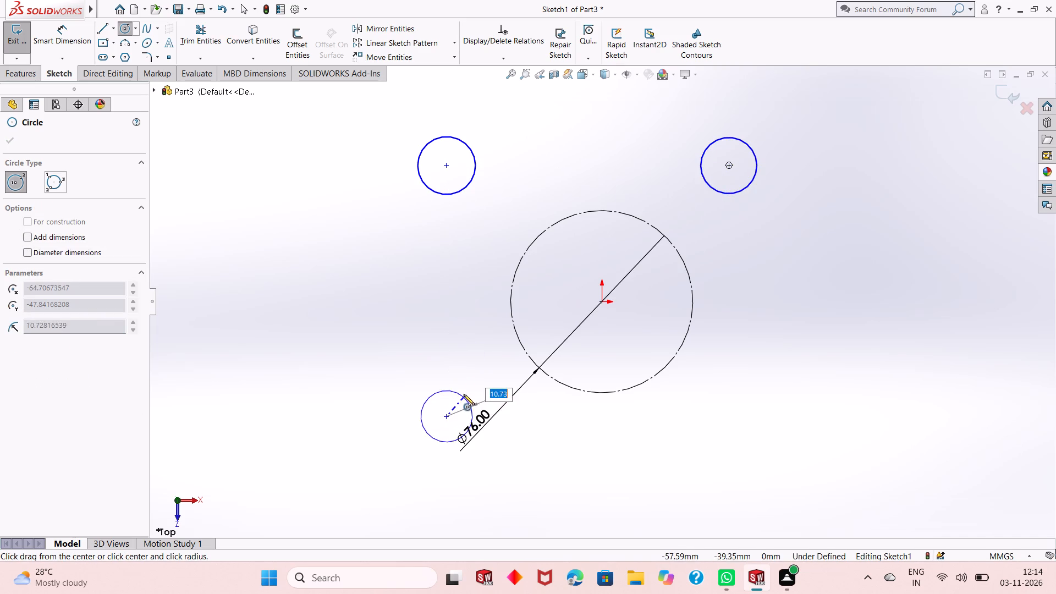
{"action": "left_click", "coordinate": [464, 393]}
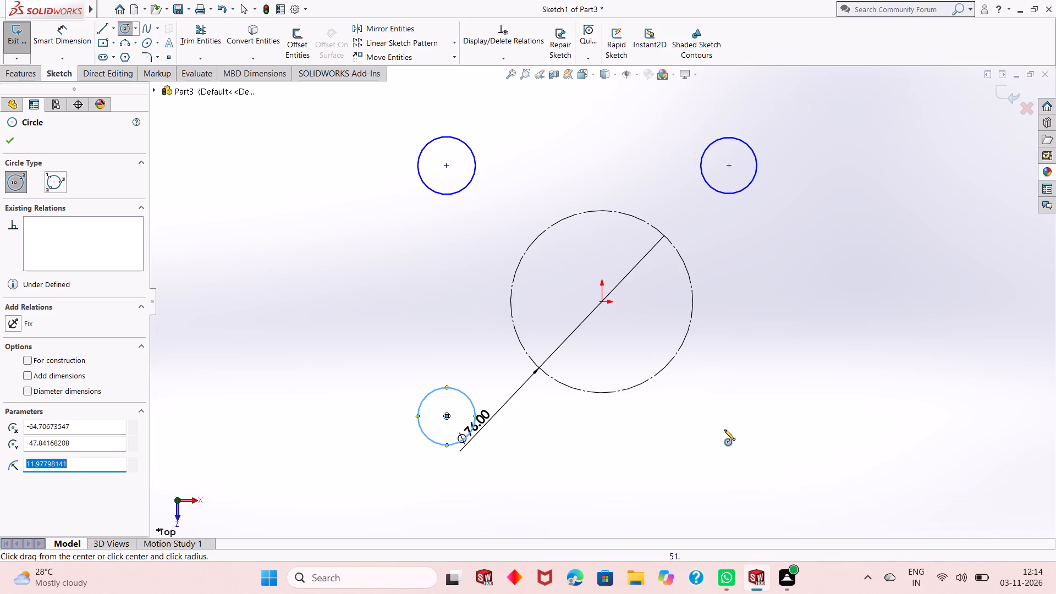
{"action": "left_click", "coordinate": [728, 413]}
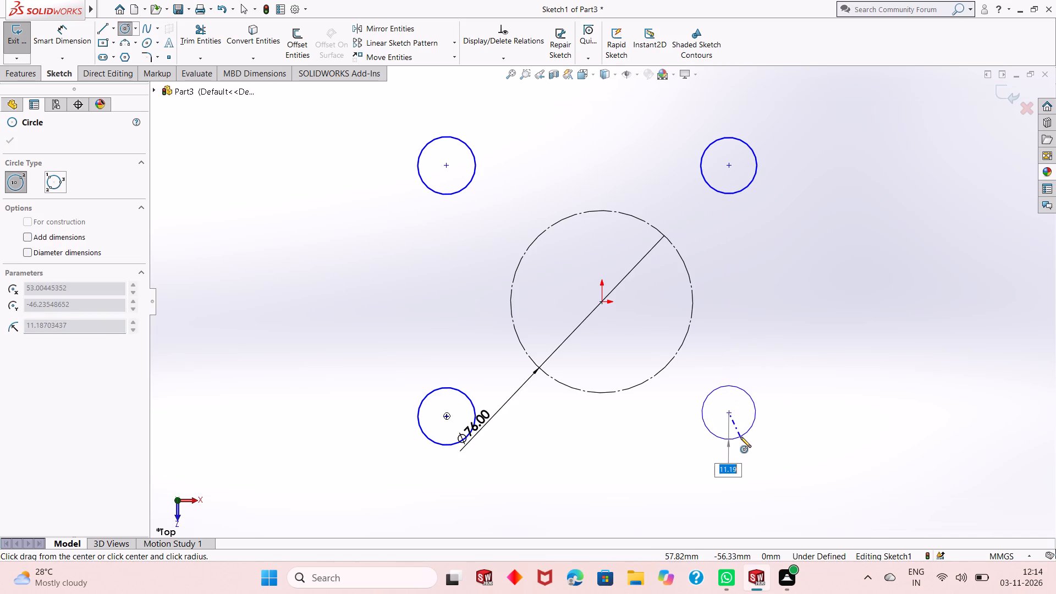
{"action": "left_click", "coordinate": [743, 443]}
{"action": "right_click", "coordinate": [832, 162]}
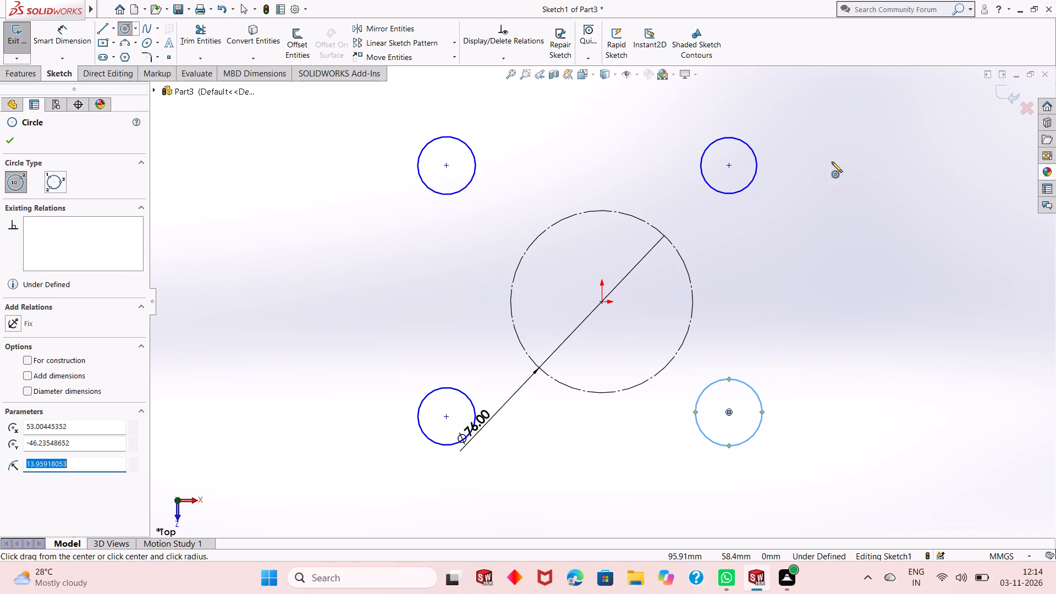
{"action": "left_click", "coordinate": [857, 169]}
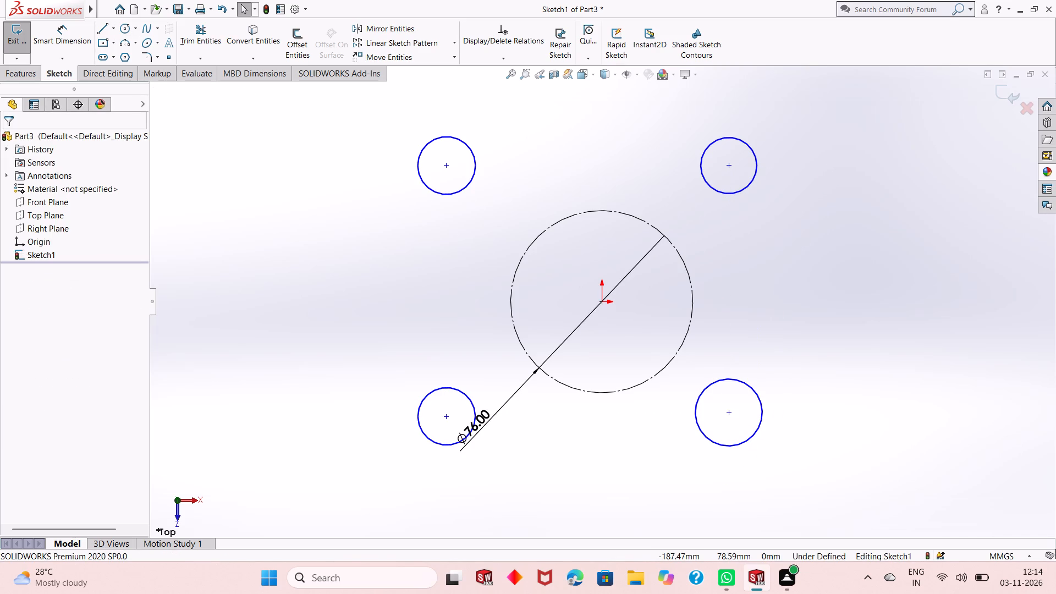
Dimension the lower-left small circle with a diameter of 28 mm.
{"action": "left_click", "coordinate": [69, 41]}
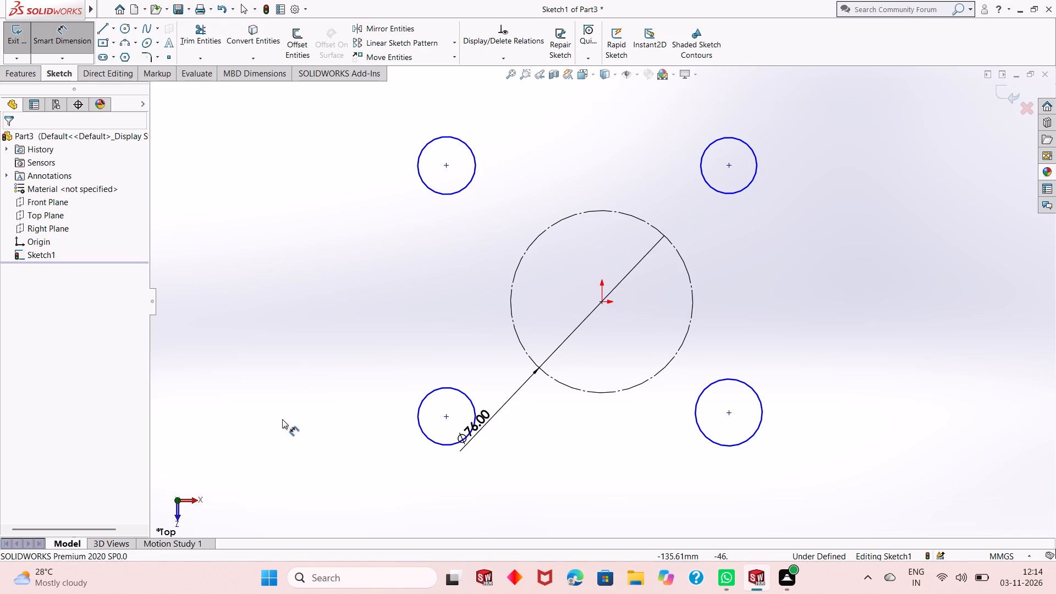
{"action": "left_click", "coordinate": [432, 444]}
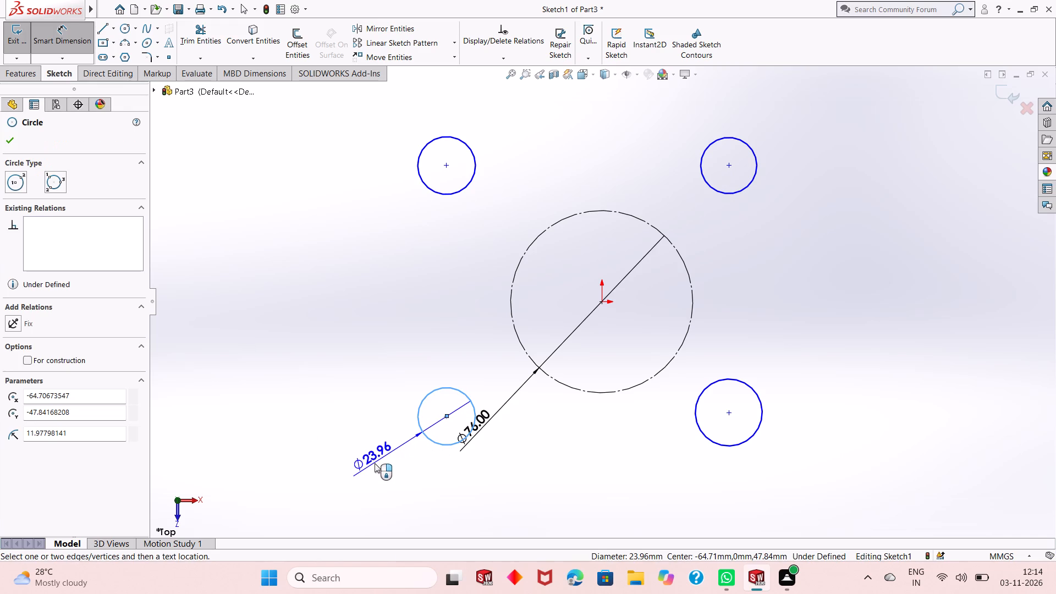
{"action": "left_click", "coordinate": [373, 464]}
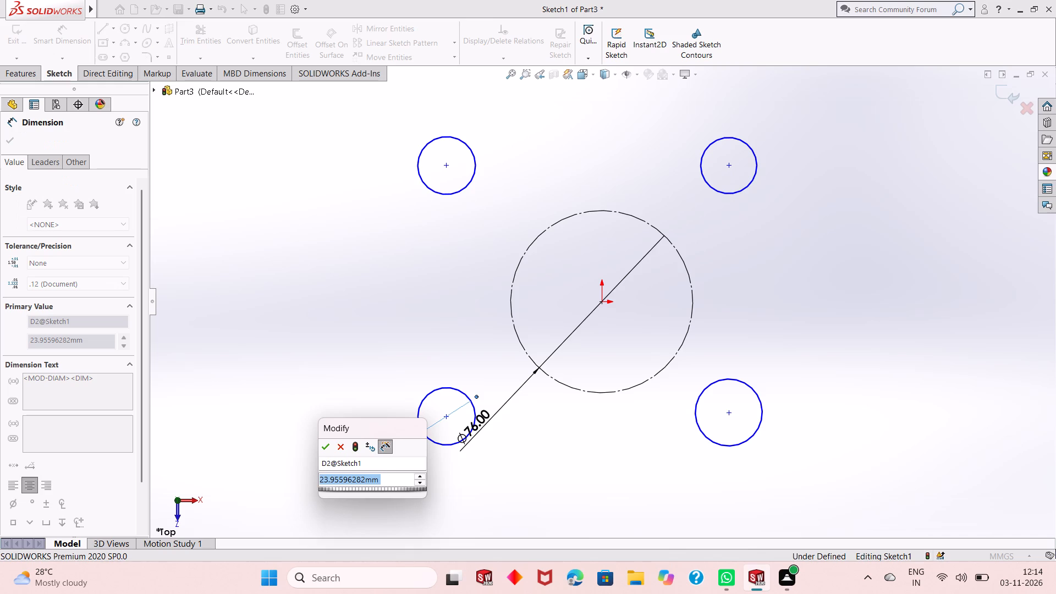
{"action": "type", "text": "28"}
{"action": "key", "text": "Return"}
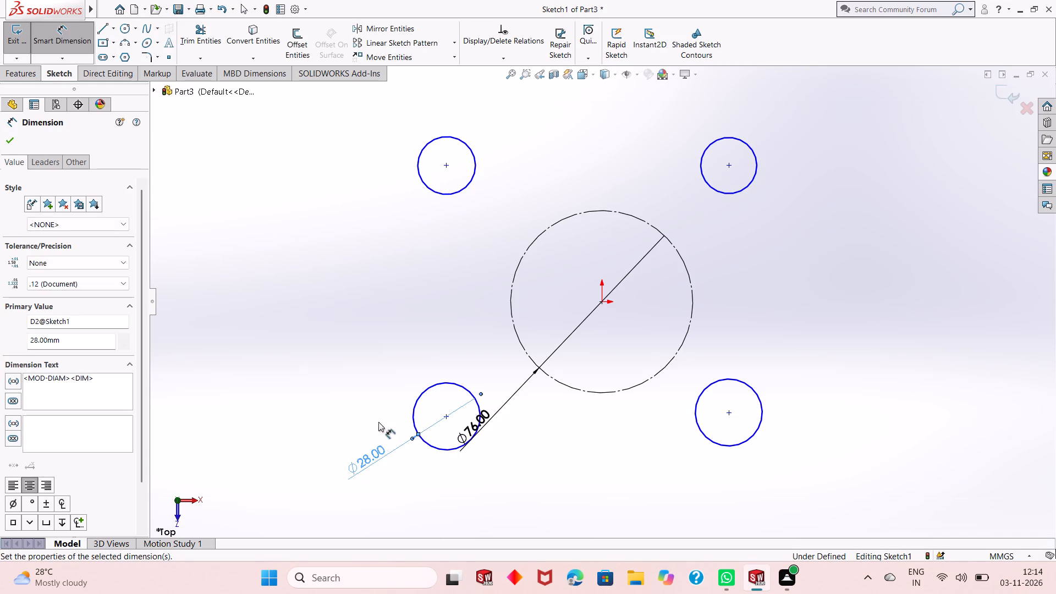
{"action": "right_click", "coordinate": [341, 201]}
{"action": "left_click", "coordinate": [359, 236]}
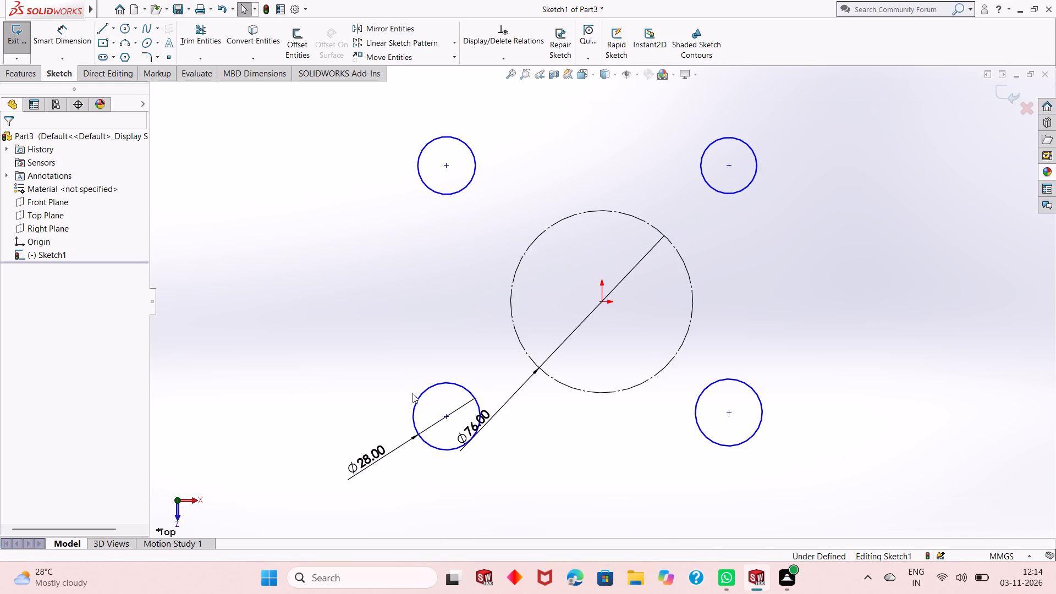
Apply an Equal relation to the four small corner circles.
{"action": "left_click", "coordinate": [421, 394]}
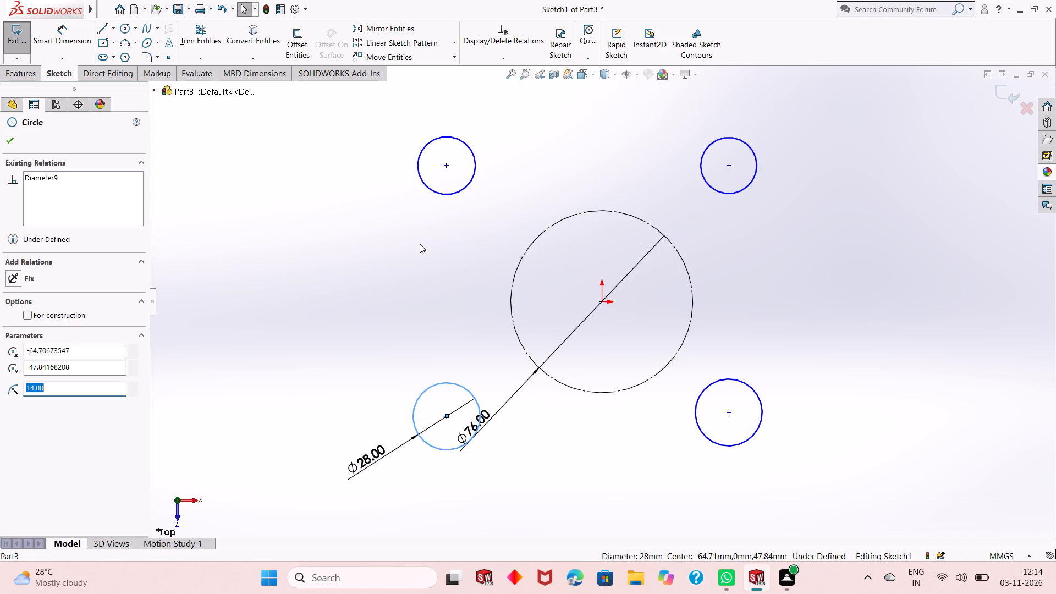
{"action": "left_click", "coordinate": [429, 188], "text": "ctrl"}
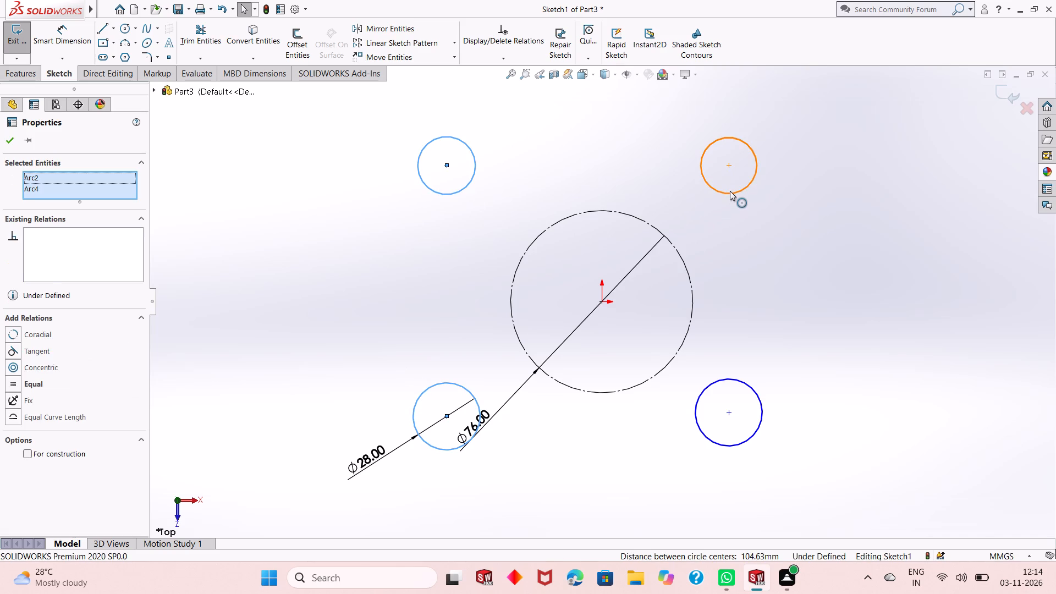
{"action": "left_click", "coordinate": [730, 191], "text": "ctrl"}
{"action": "left_click", "coordinate": [749, 386], "text": "ctrl"}
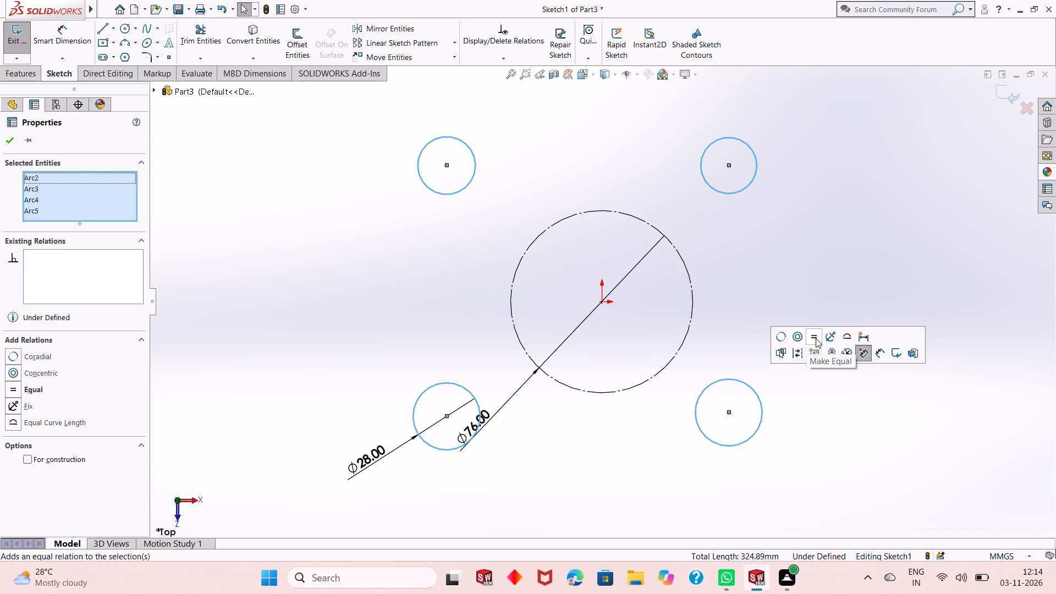
{"action": "left_click", "coordinate": [816, 338]}
{"action": "left_click", "coordinate": [8, 141]}
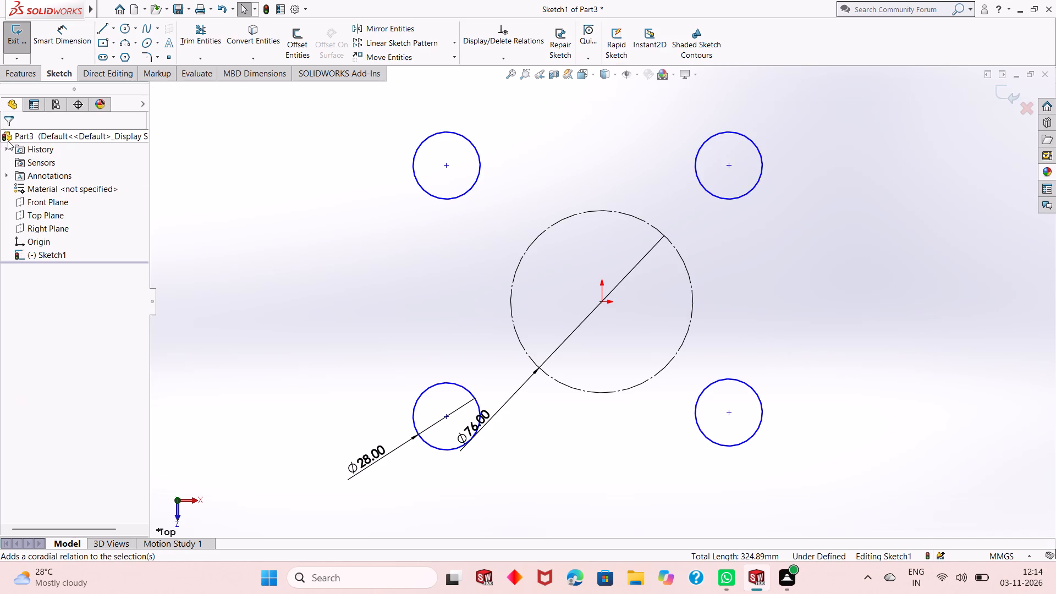
Dimension the vertical distance between the lower-left and upper-left small circle centres as 76 mm.
{"action": "left_click", "coordinate": [67, 37]}
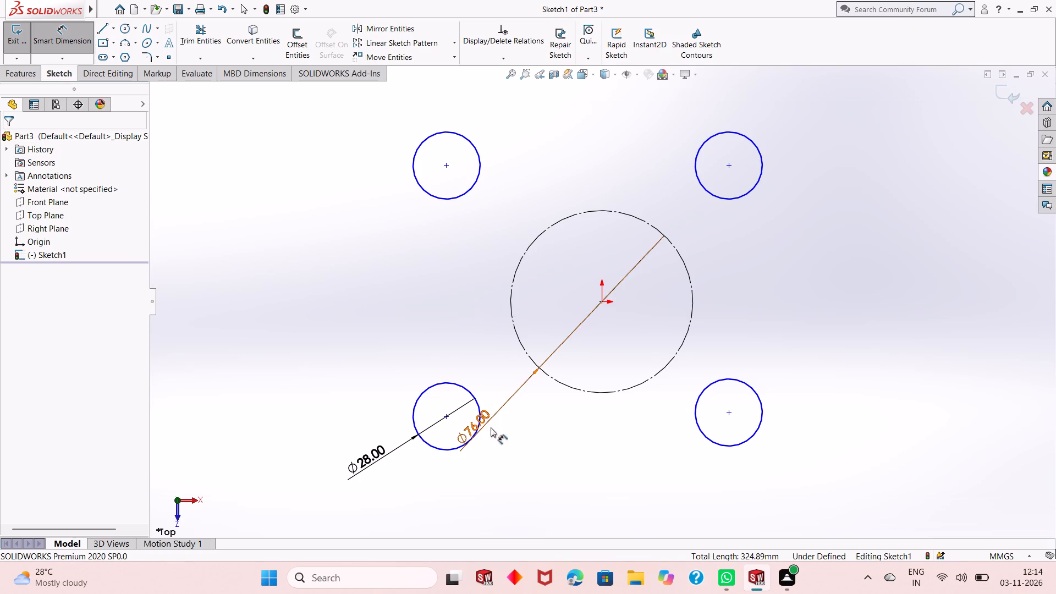
{"action": "left_click", "coordinate": [448, 416]}
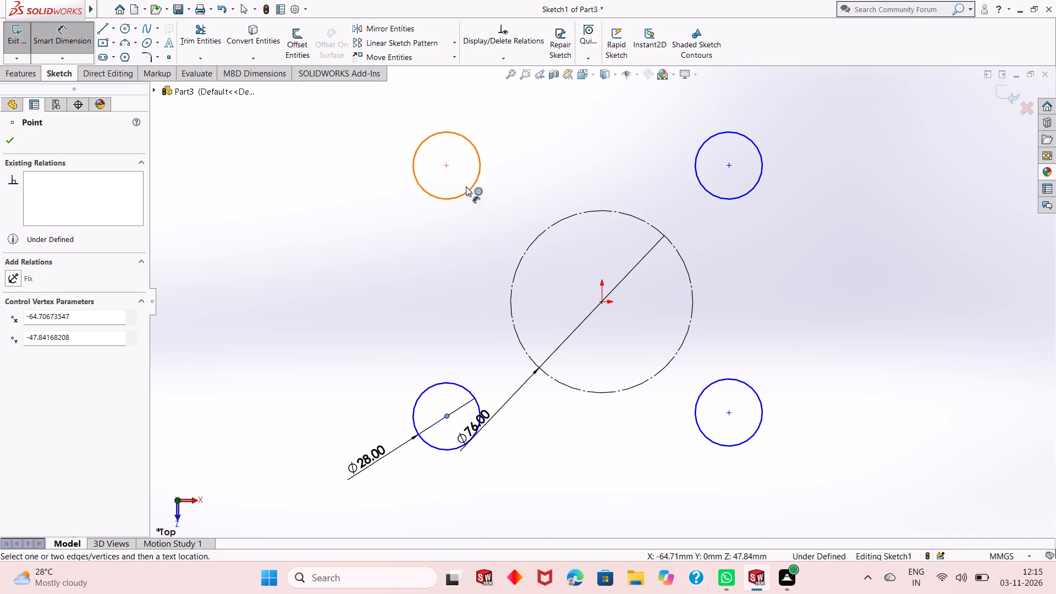
{"action": "left_click", "coordinate": [447, 167]}
{"action": "left_click", "coordinate": [321, 186]}
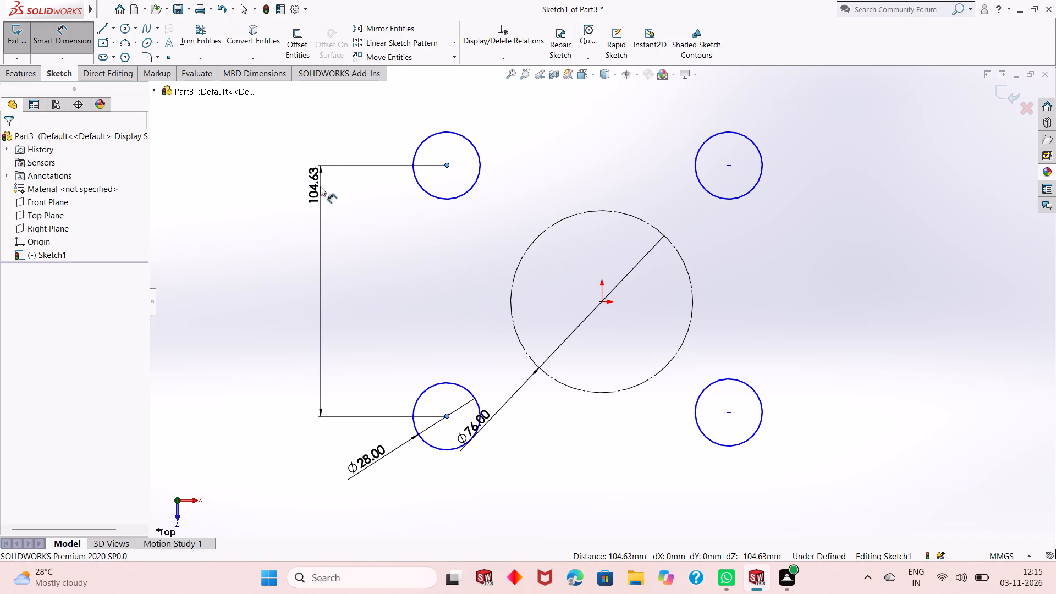
{"action": "type", "text": "76"}
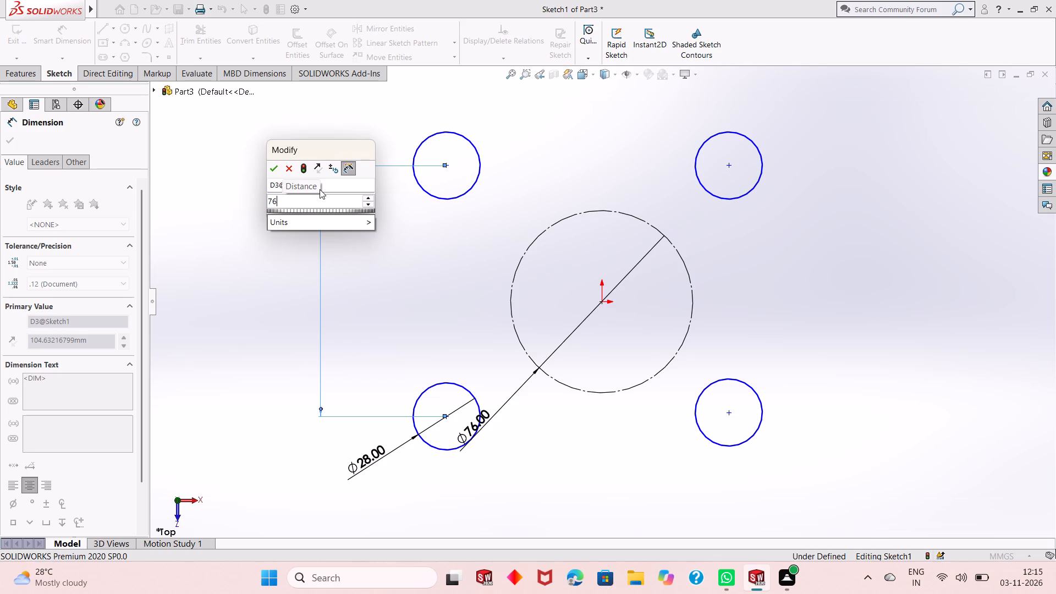
{"action": "key", "text": "Return"}
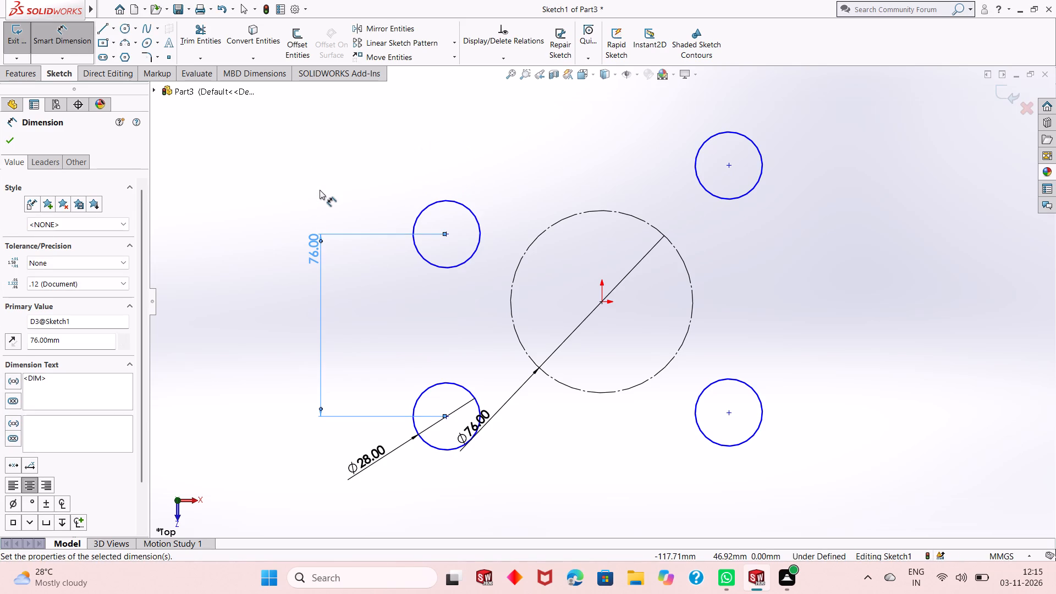
Dimension the horizontal distance between the lower-left and lower-right small circle centres as 76 mm.
{"action": "left_click", "coordinate": [449, 416]}
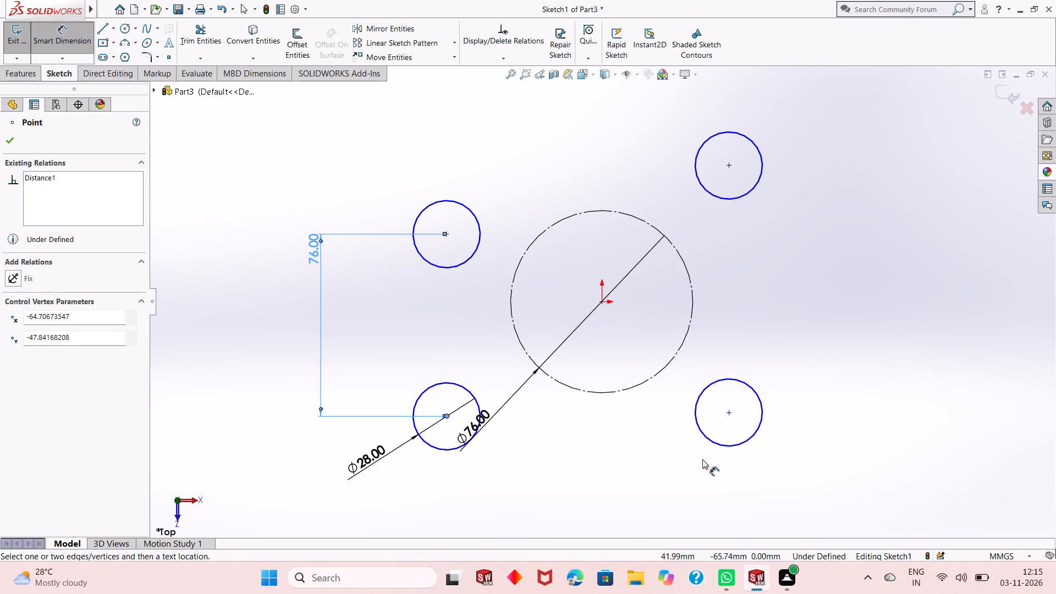
{"action": "left_click", "coordinate": [729, 416]}
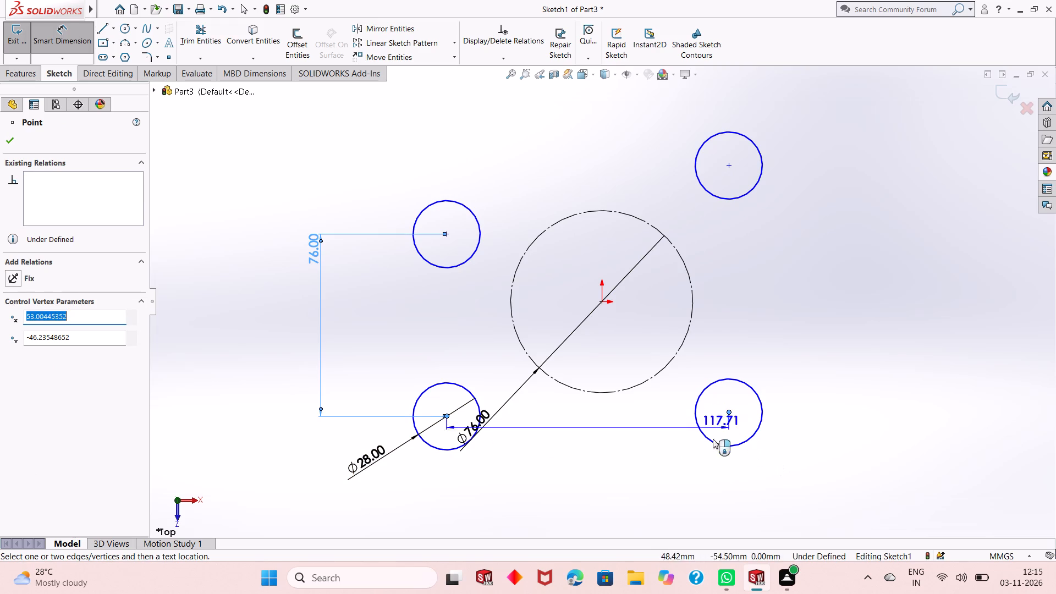
{"action": "left_click", "coordinate": [678, 474]}
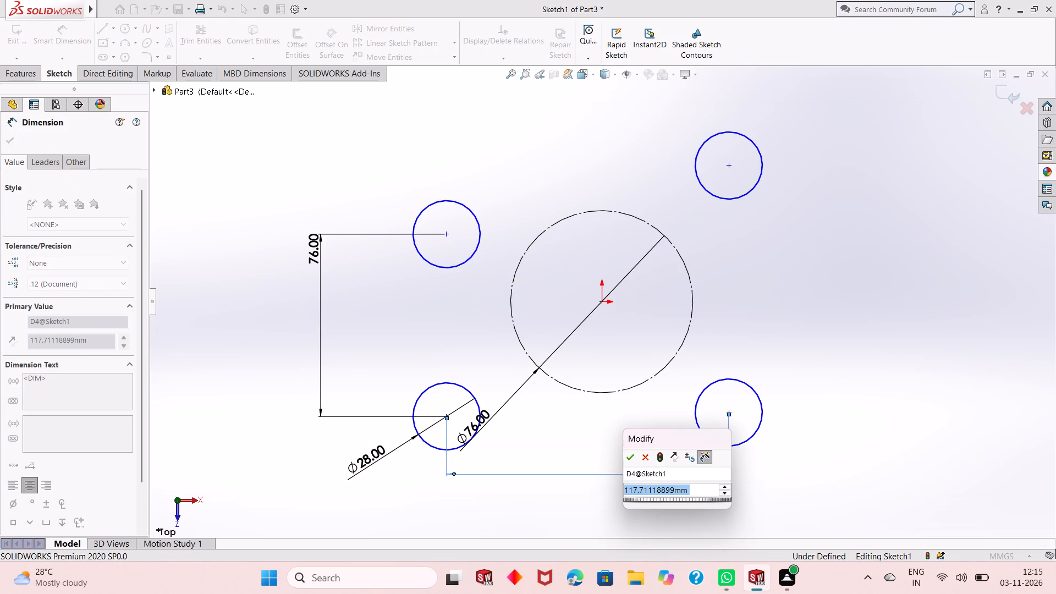
{"action": "key", "text": "6"}
{"action": "key", "text": "BackSpace"}
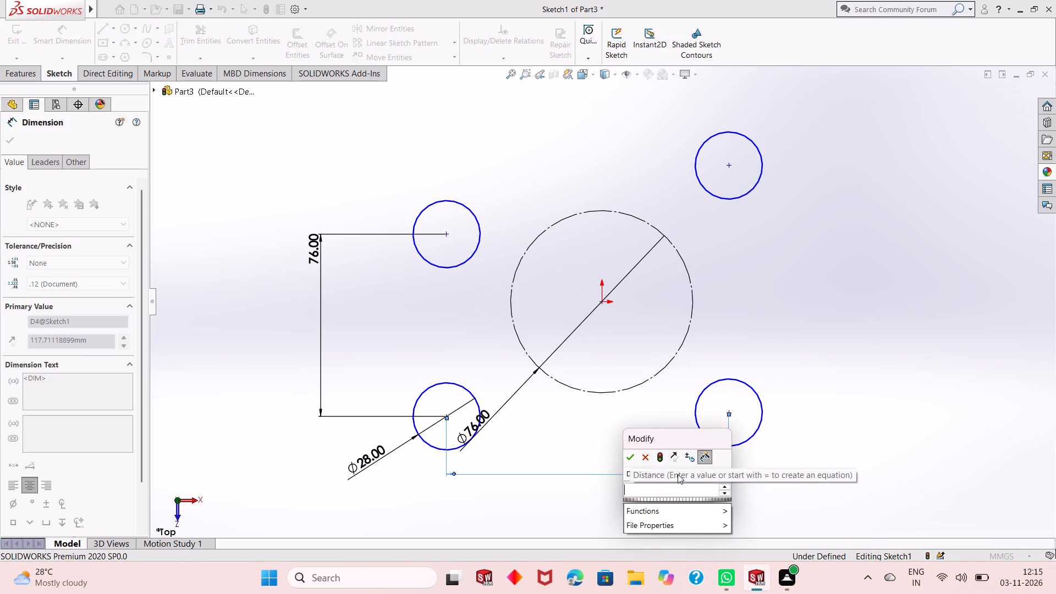
{"action": "type", "text": "76"}
{"action": "key", "text": "Return"}
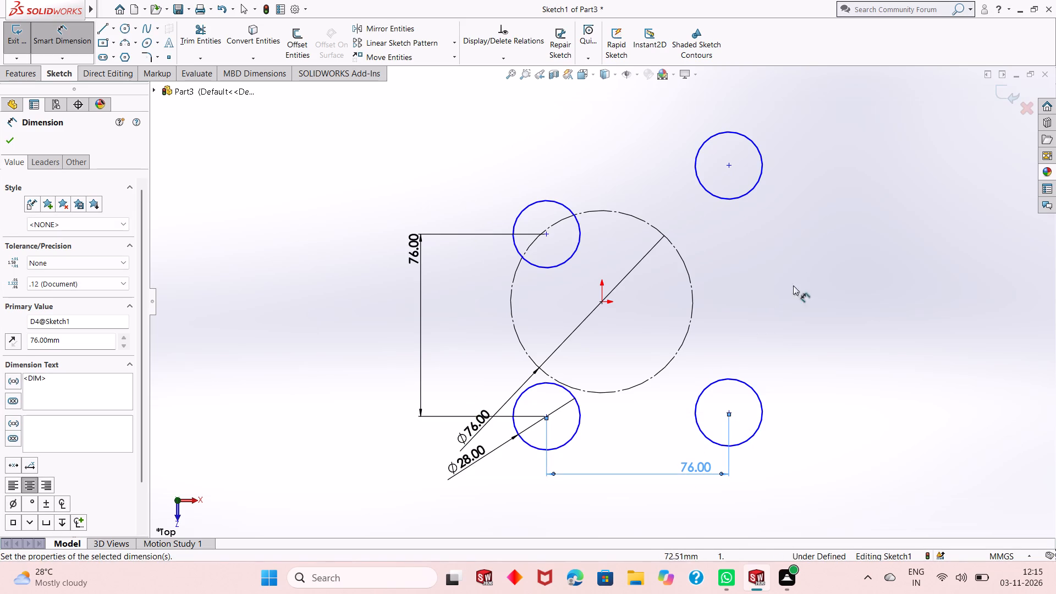
{"action": "right_click", "coordinate": [818, 261]}
{"action": "left_click", "coordinate": [838, 298]}
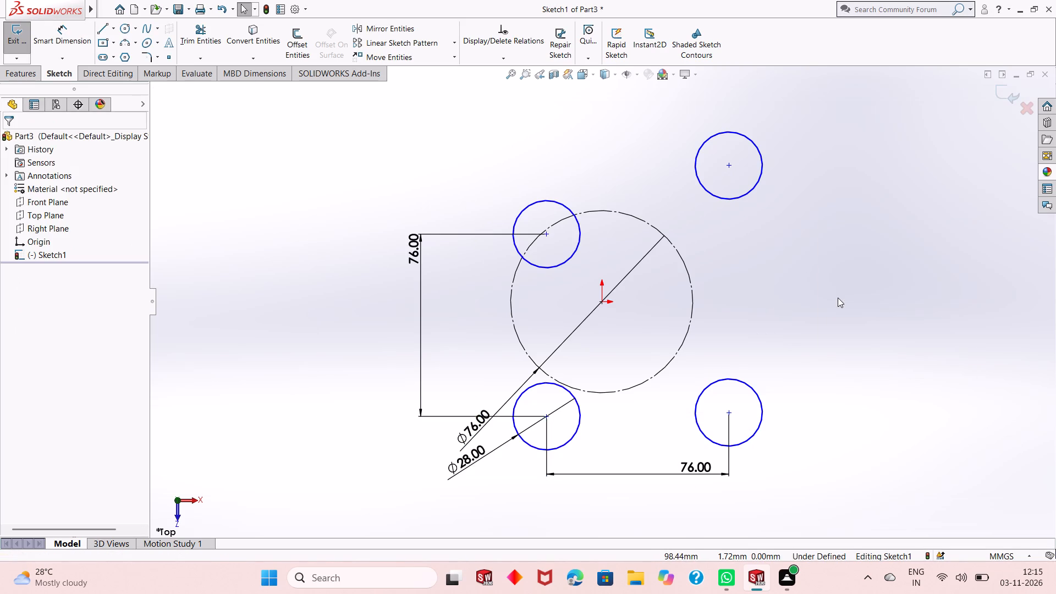
Draw a short horizontal centerline about 11 mm long from the origin towards positive X.
{"action": "left_click", "coordinate": [115, 32]}
{"action": "left_click", "coordinate": [119, 53]}
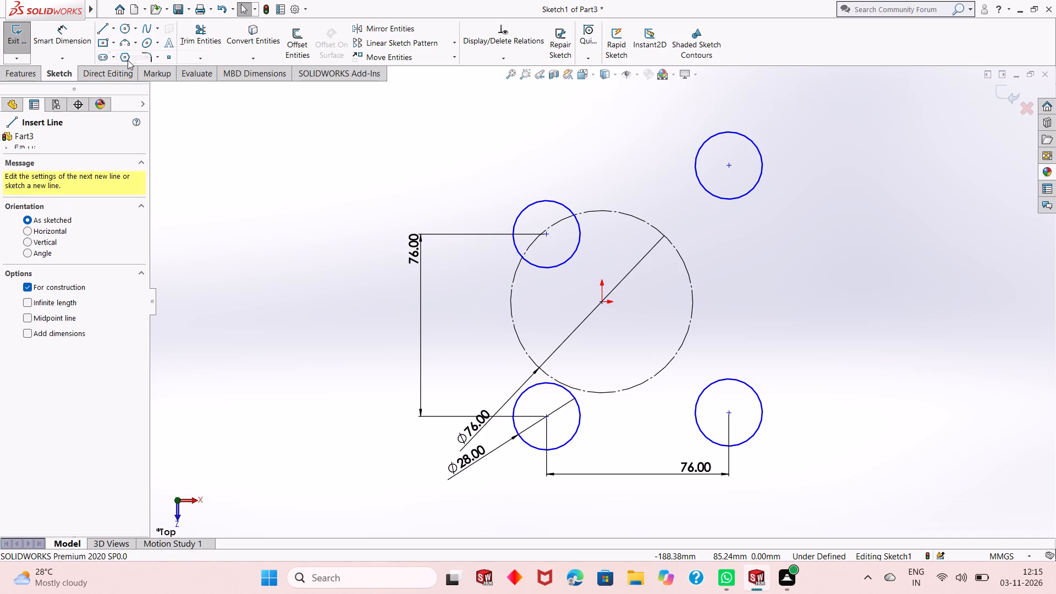
{"action": "left_click", "coordinate": [604, 302]}
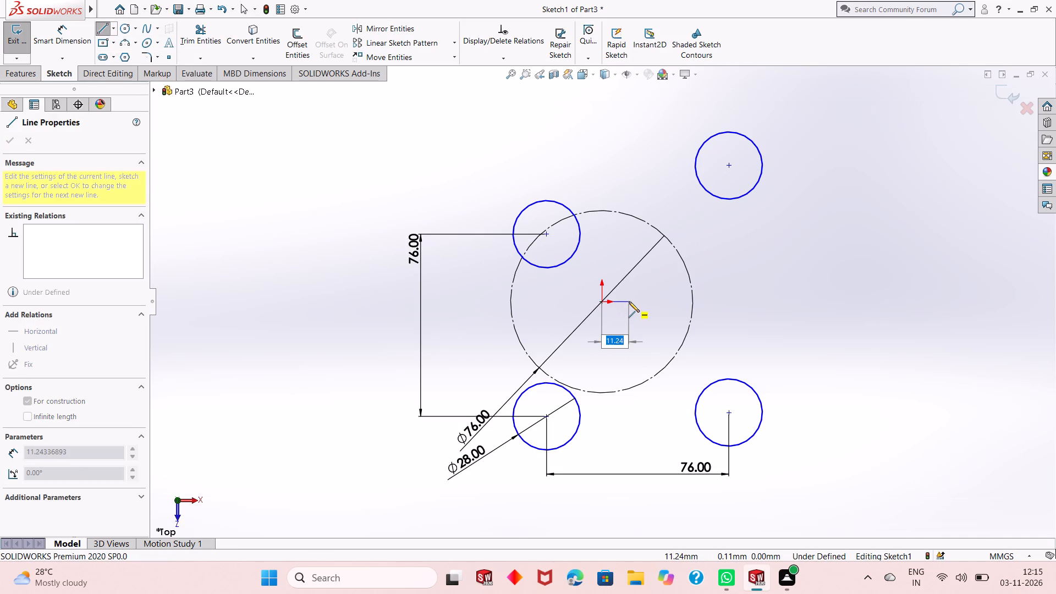
{"action": "left_click", "coordinate": [629, 301]}
{"action": "right_click", "coordinate": [629, 301]}
{"action": "left_click", "coordinate": [648, 305]}
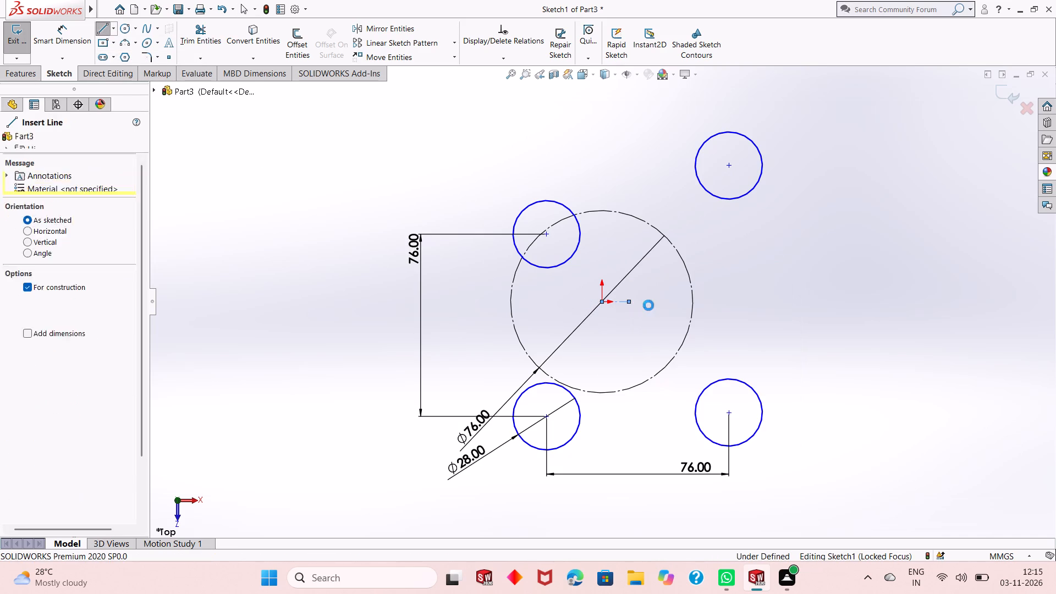
Draw a short vertical centerline about 15 mm long upward from the origin.
{"action": "left_click", "coordinate": [116, 24]}
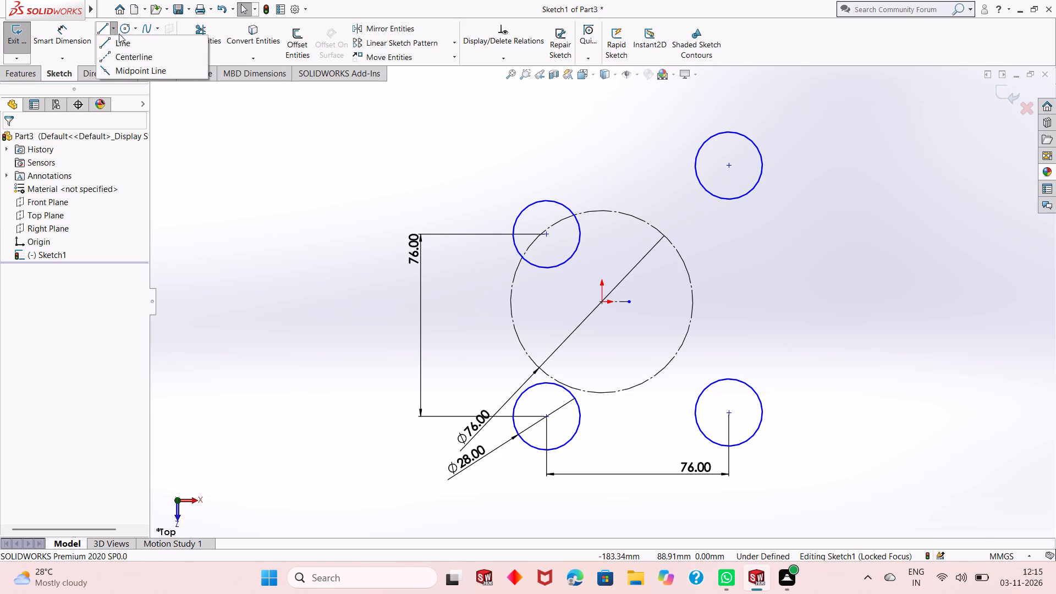
{"action": "left_click", "coordinate": [125, 54]}
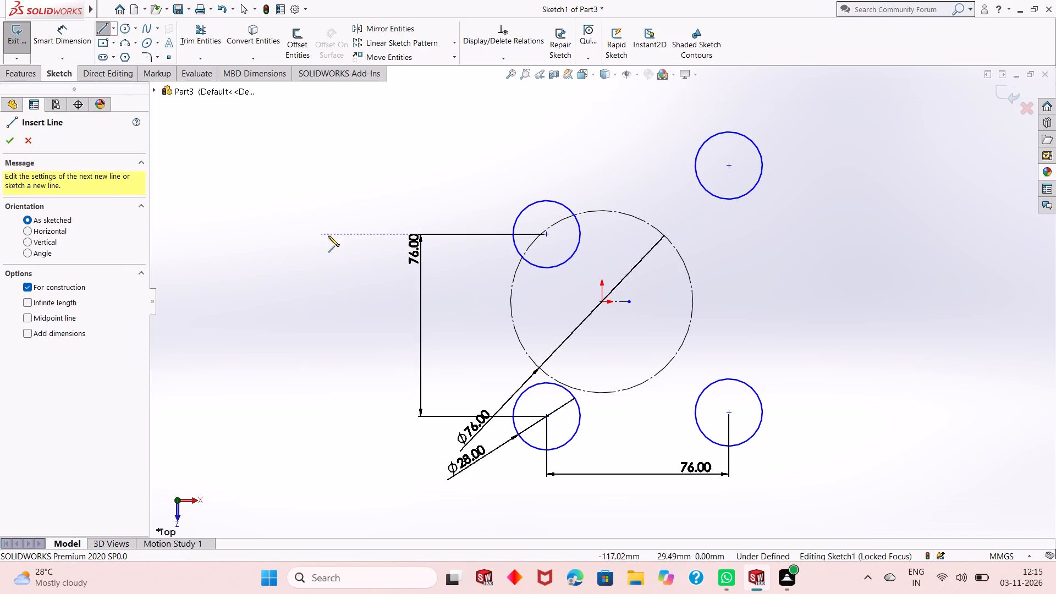
{"action": "left_click", "coordinate": [602, 301]}
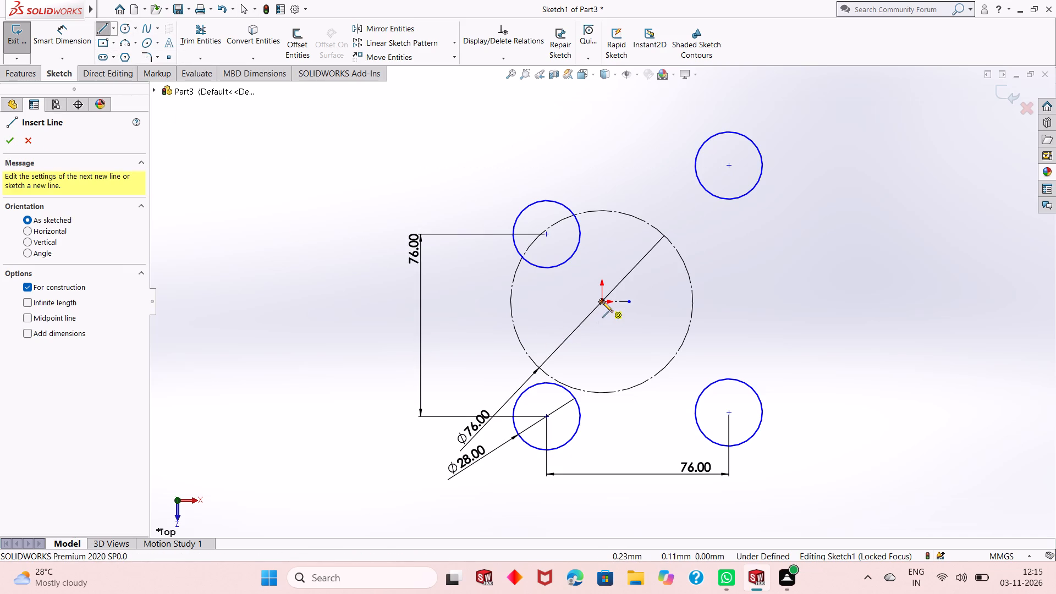
{"action": "left_click", "coordinate": [603, 267]}
{"action": "right_click", "coordinate": [603, 267]}
{"action": "left_click", "coordinate": [621, 269]}
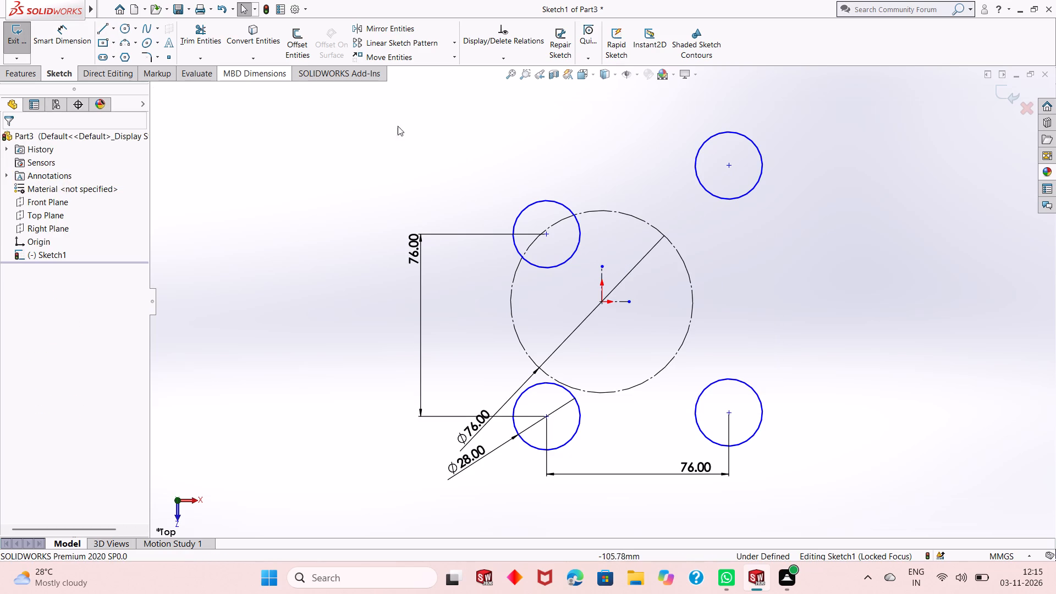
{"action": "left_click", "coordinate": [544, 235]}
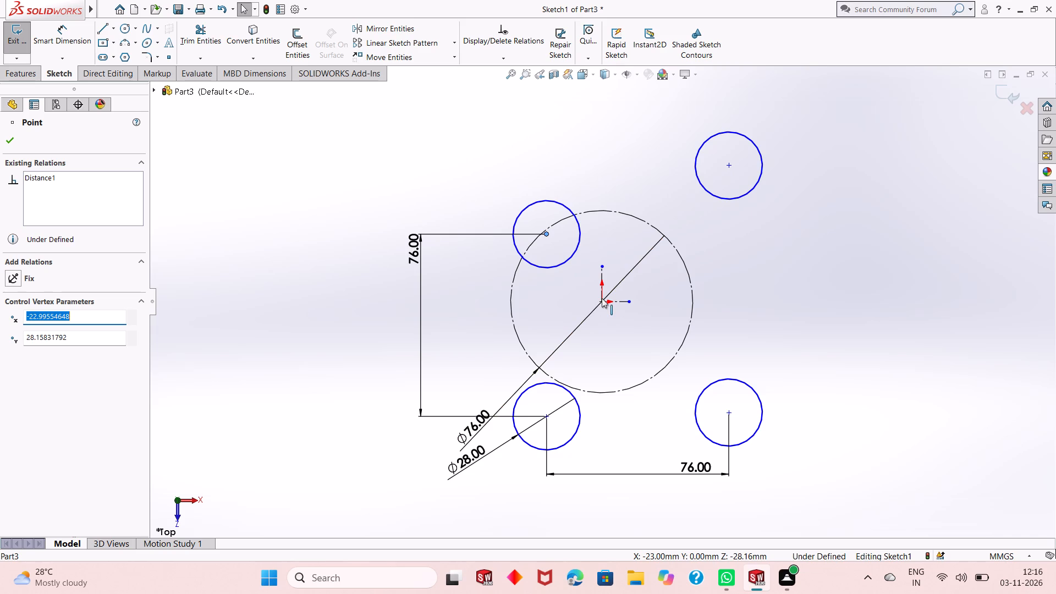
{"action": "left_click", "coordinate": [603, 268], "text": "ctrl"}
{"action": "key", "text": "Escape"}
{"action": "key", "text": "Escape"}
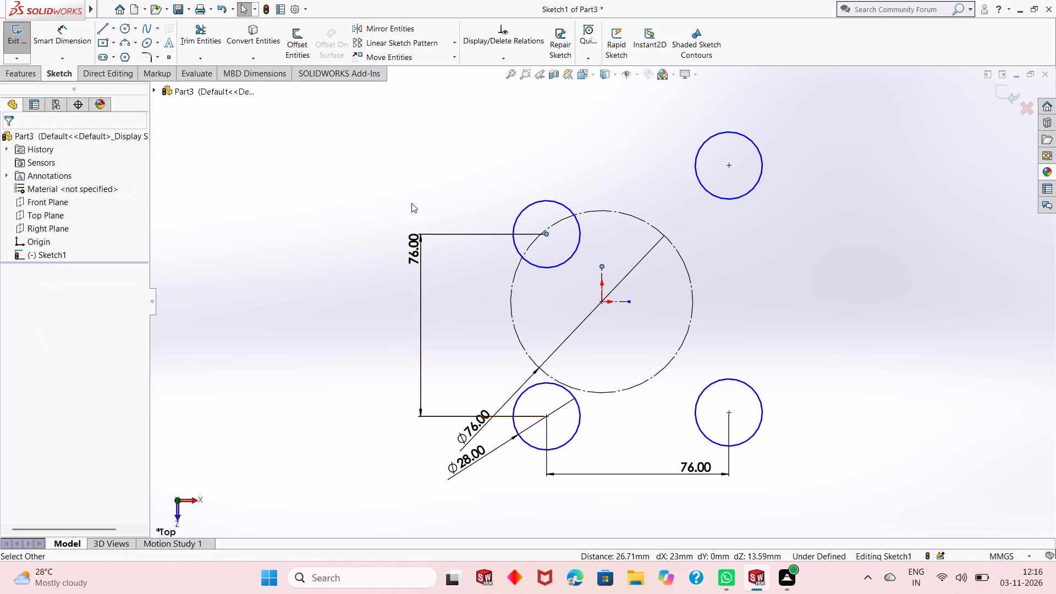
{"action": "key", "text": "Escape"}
Make the centres of the two upper small circles symmetric about the vertical centerline.
{"action": "left_click", "coordinate": [544, 237]}
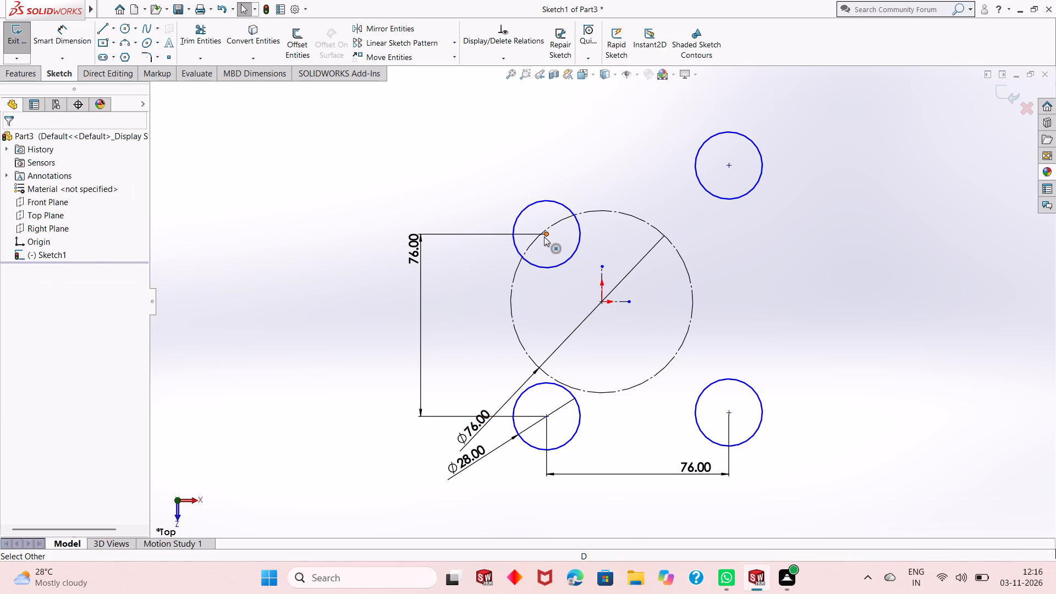
{"action": "left_click", "coordinate": [601, 275], "text": "ctrl"}
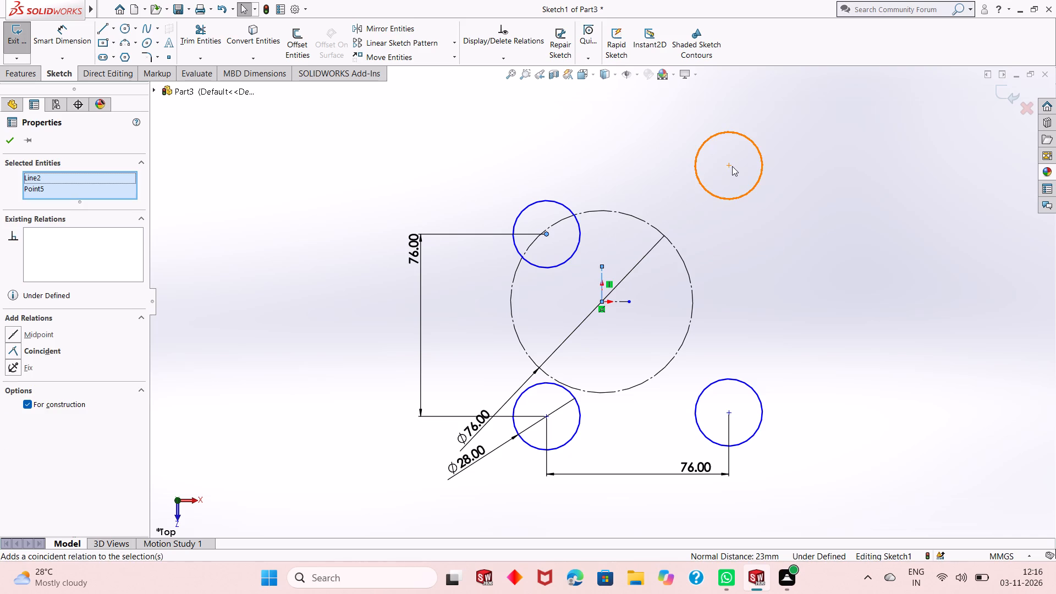
{"action": "left_click", "coordinate": [731, 164], "text": "ctrl"}
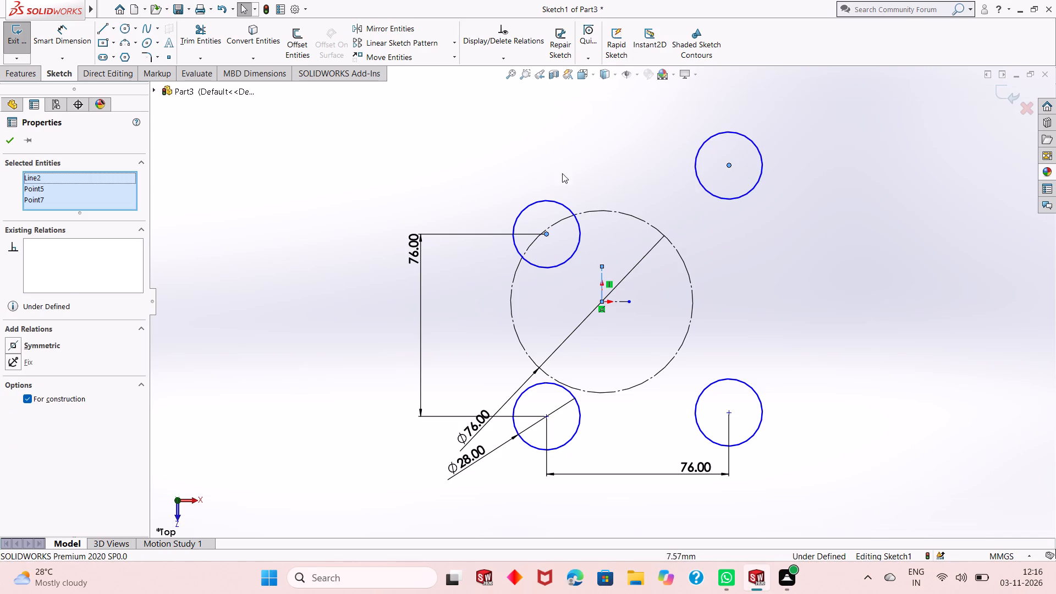
{"action": "left_click", "coordinate": [15, 342]}
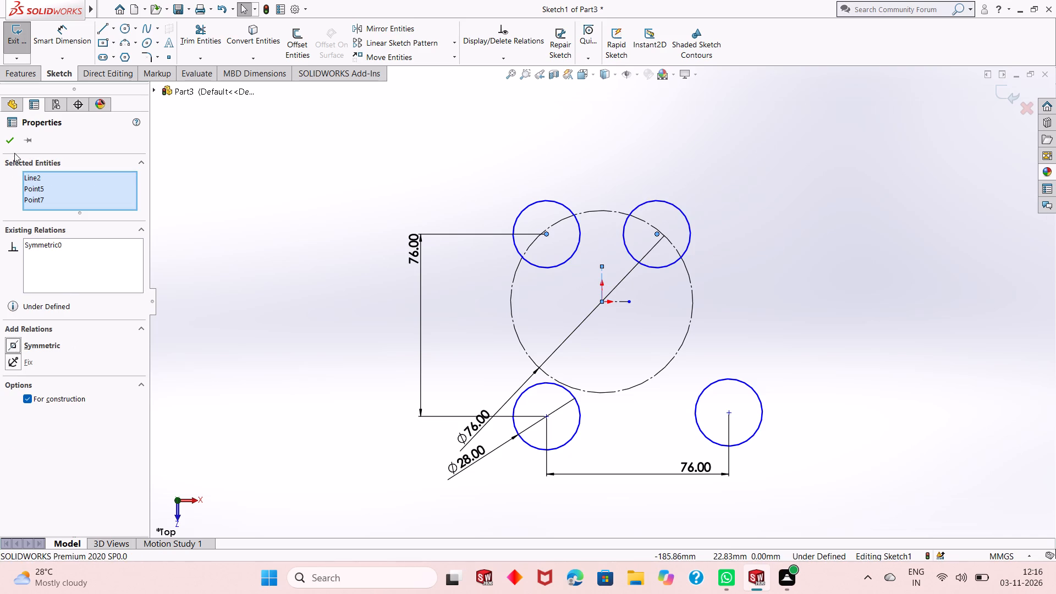
{"action": "left_click", "coordinate": [11, 139]}
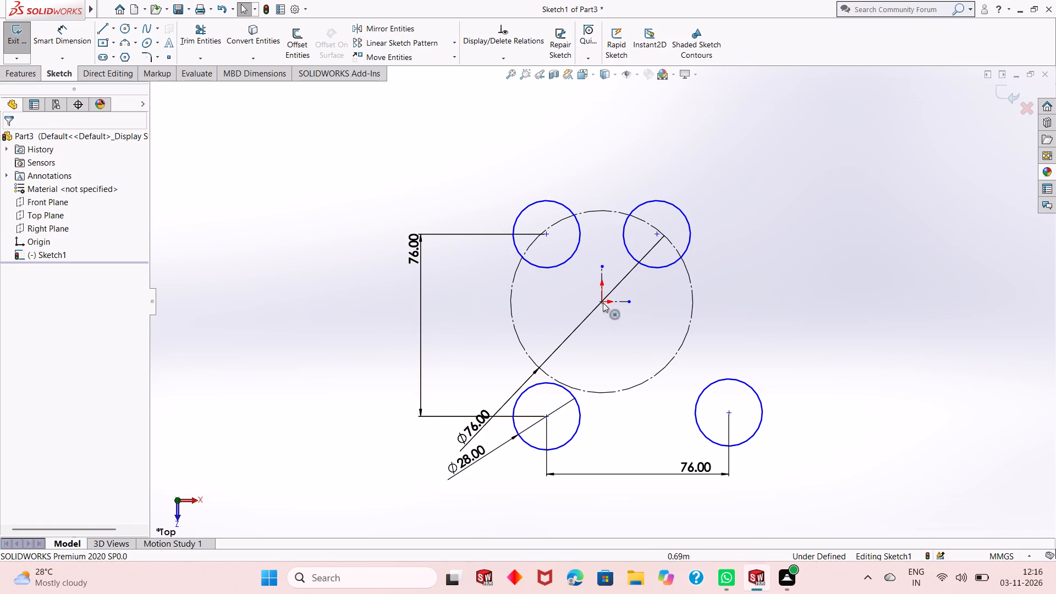
Make the centres of the two lower small circles symmetric about the vertical centerline.
{"action": "left_click", "coordinate": [548, 415], "text": "ctrl"}
{"action": "left_click", "coordinate": [599, 272], "text": "ctrl"}
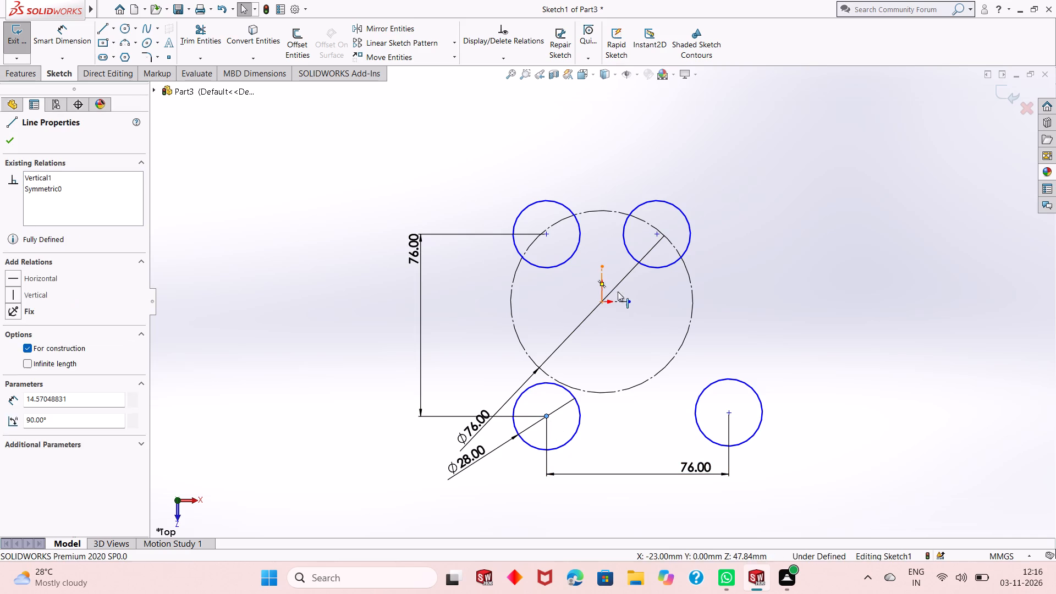
{"action": "left_click", "coordinate": [730, 412], "text": "ctrl"}
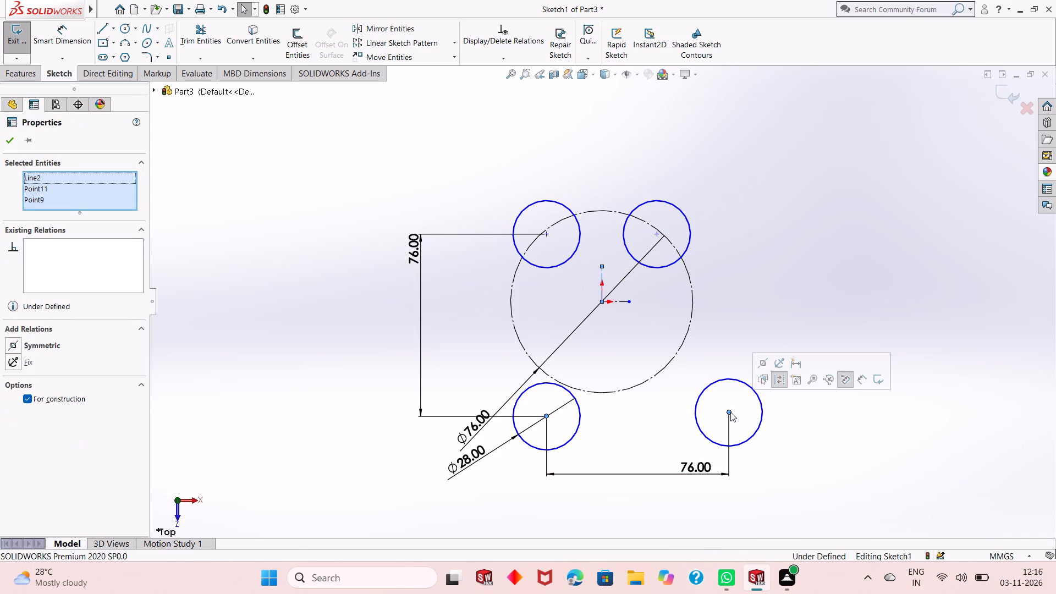
{"action": "left_click", "coordinate": [764, 364]}
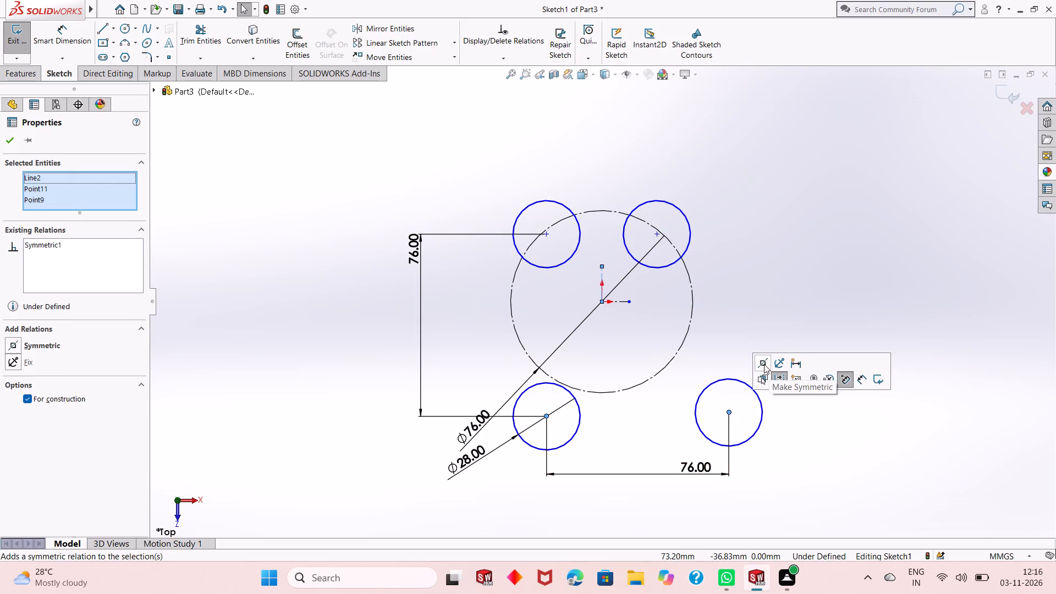
{"action": "left_click", "coordinate": [8, 147]}
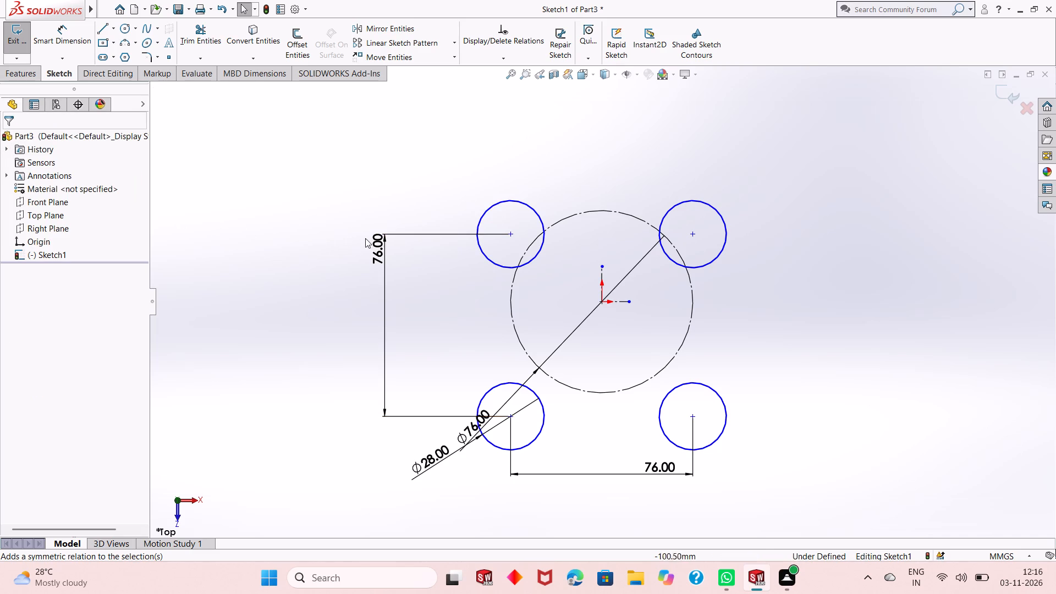
Make the centres of the two small circles on the negative X side symmetric about the horizontal centerline.
{"action": "left_click", "coordinate": [512, 237]}
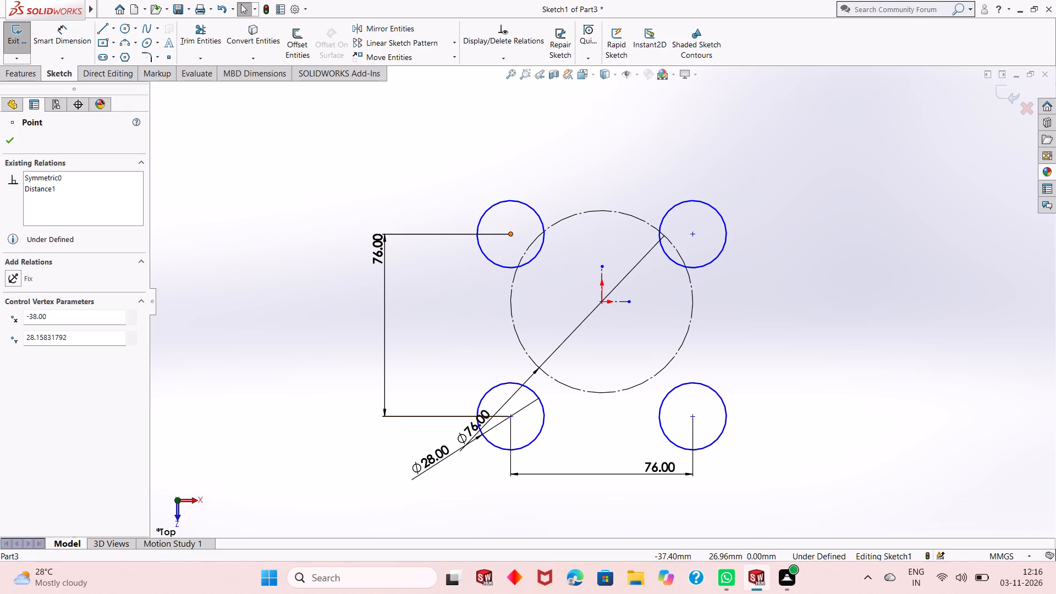
{"action": "left_click", "coordinate": [625, 300], "text": "ctrl"}
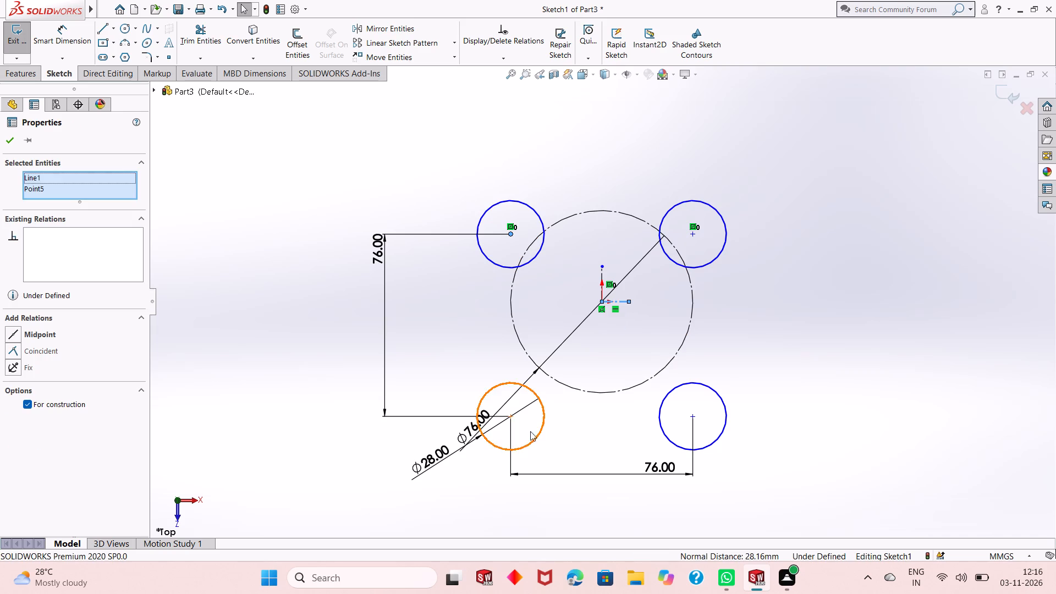
{"action": "left_click", "coordinate": [510, 414], "text": "ctrl"}
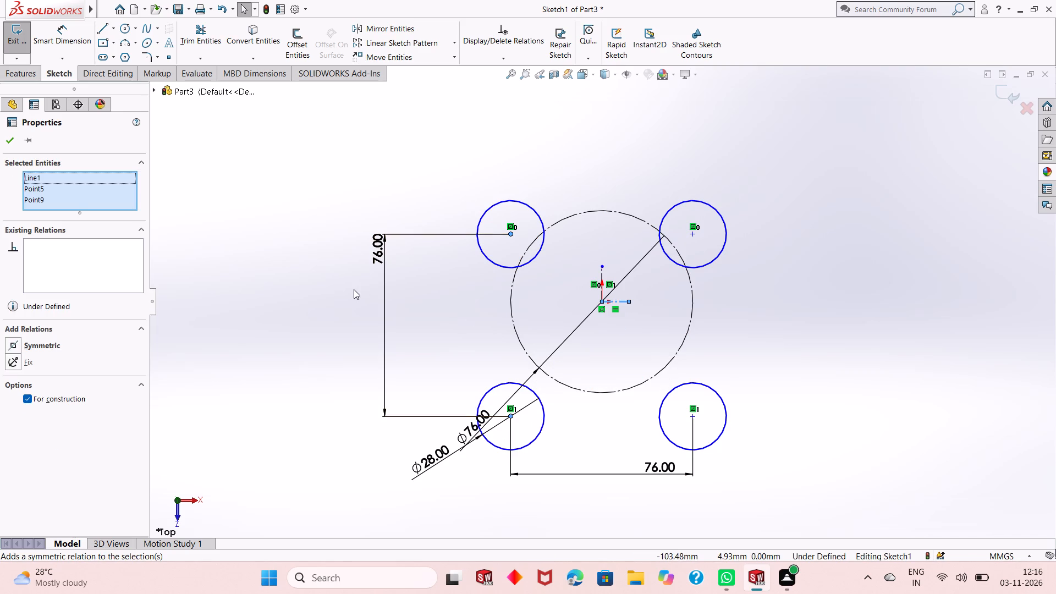
{"action": "left_click", "coordinate": [19, 344]}
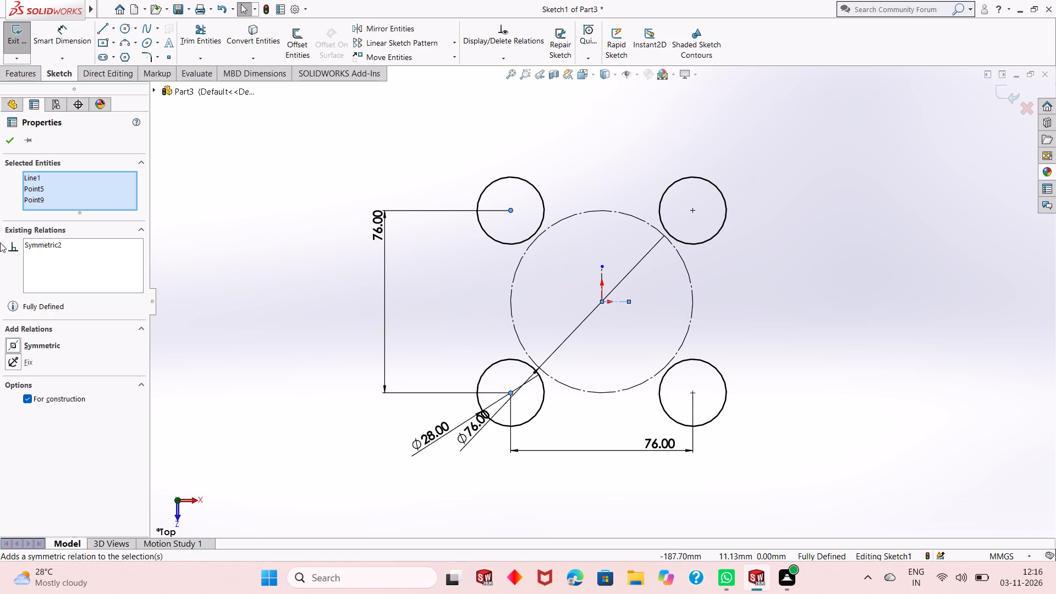
{"action": "left_click", "coordinate": [7, 141]}
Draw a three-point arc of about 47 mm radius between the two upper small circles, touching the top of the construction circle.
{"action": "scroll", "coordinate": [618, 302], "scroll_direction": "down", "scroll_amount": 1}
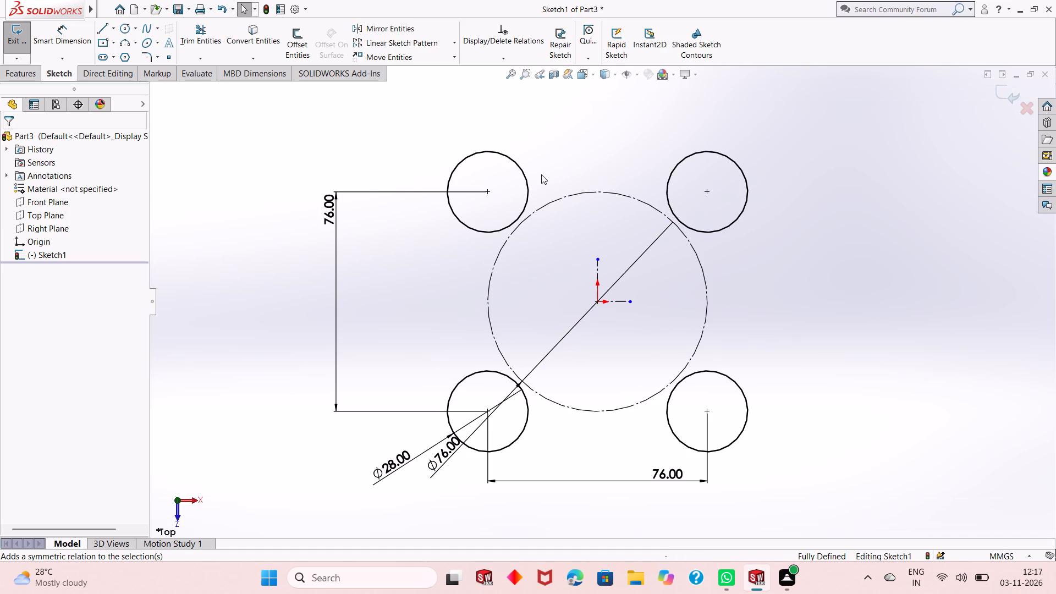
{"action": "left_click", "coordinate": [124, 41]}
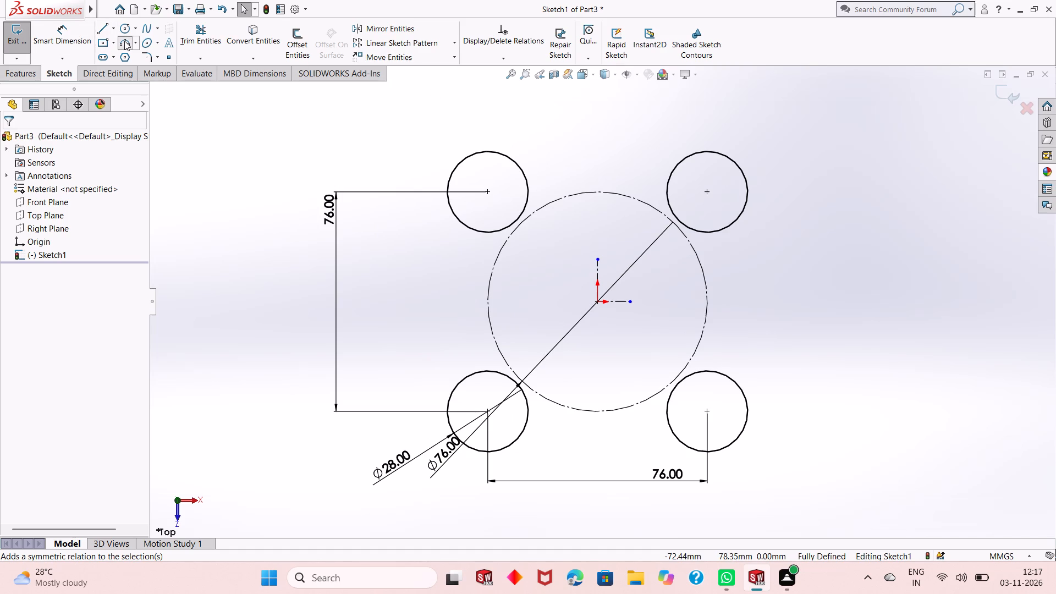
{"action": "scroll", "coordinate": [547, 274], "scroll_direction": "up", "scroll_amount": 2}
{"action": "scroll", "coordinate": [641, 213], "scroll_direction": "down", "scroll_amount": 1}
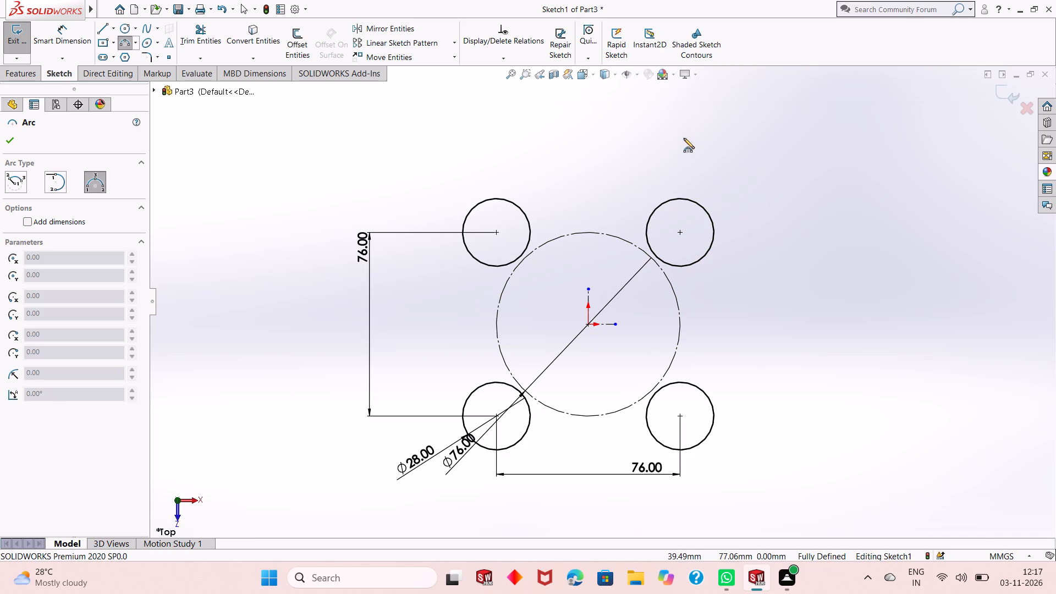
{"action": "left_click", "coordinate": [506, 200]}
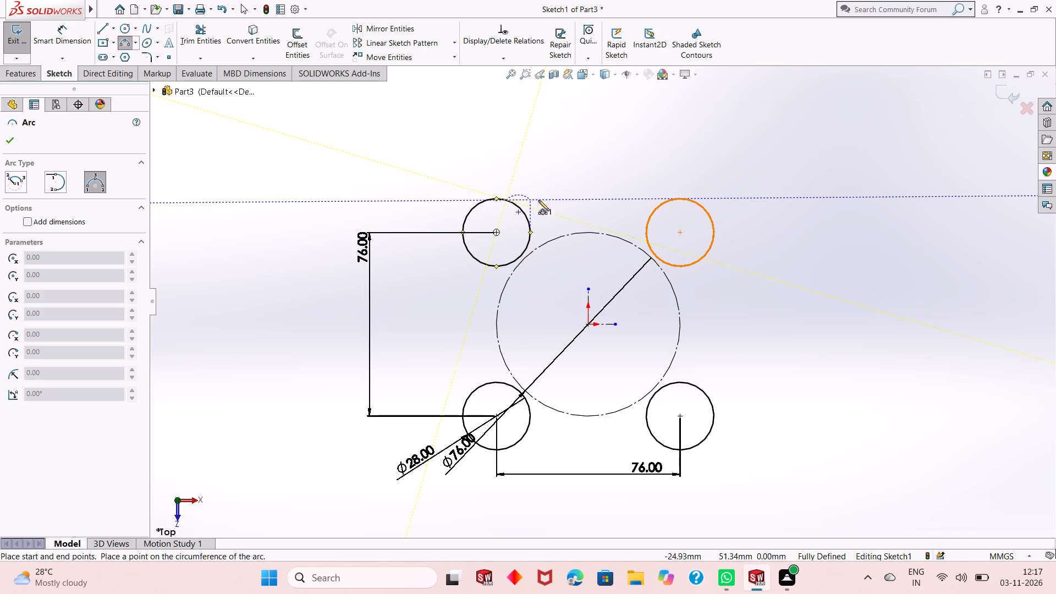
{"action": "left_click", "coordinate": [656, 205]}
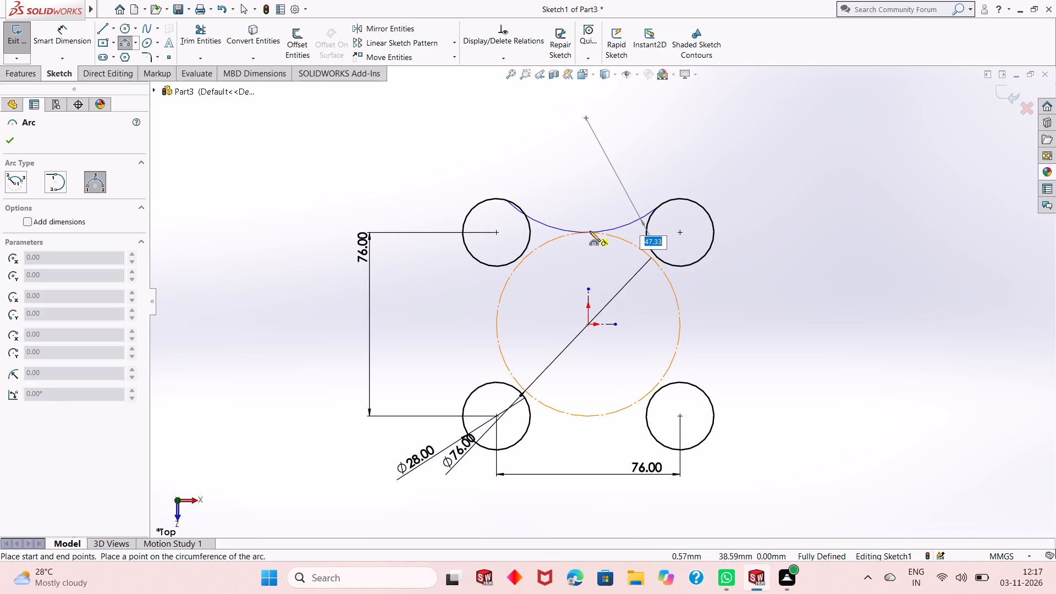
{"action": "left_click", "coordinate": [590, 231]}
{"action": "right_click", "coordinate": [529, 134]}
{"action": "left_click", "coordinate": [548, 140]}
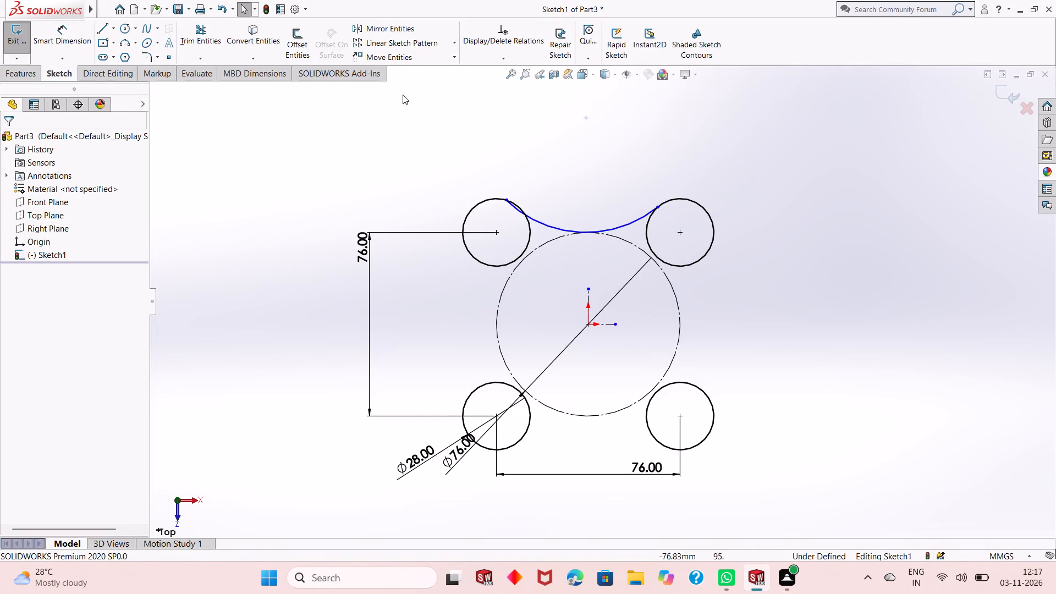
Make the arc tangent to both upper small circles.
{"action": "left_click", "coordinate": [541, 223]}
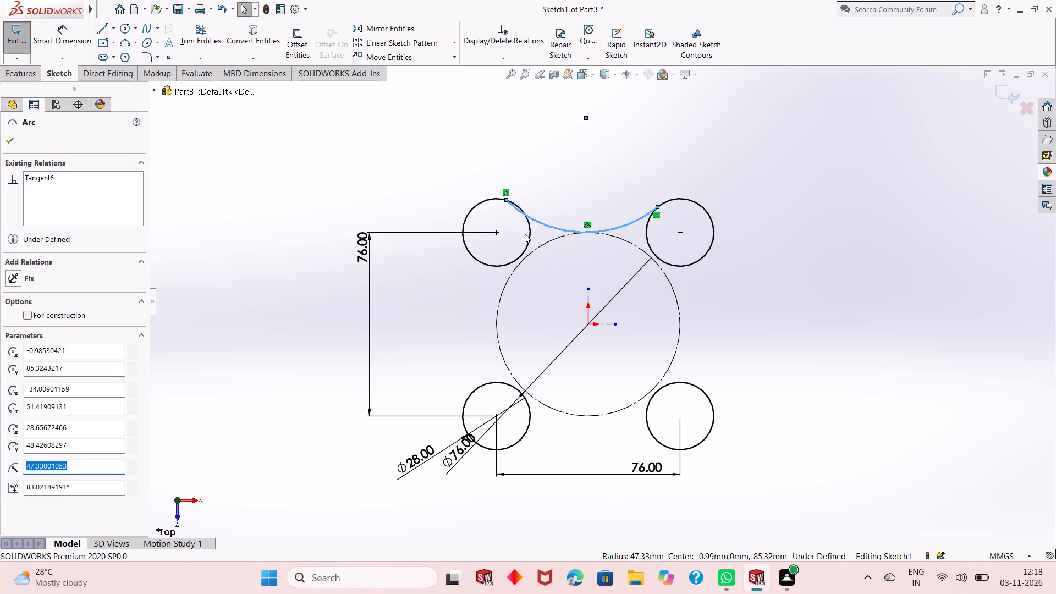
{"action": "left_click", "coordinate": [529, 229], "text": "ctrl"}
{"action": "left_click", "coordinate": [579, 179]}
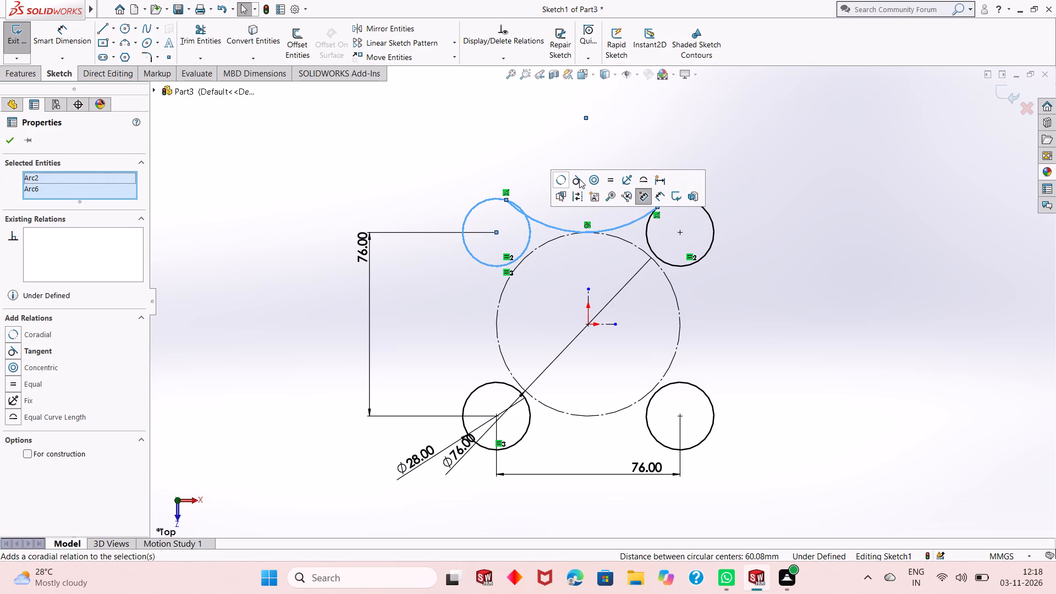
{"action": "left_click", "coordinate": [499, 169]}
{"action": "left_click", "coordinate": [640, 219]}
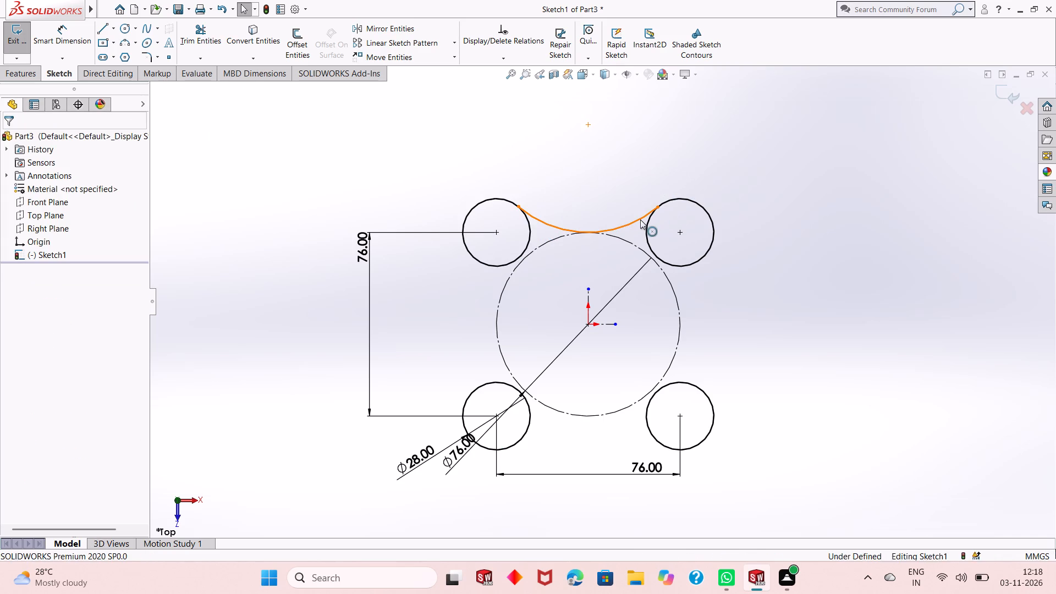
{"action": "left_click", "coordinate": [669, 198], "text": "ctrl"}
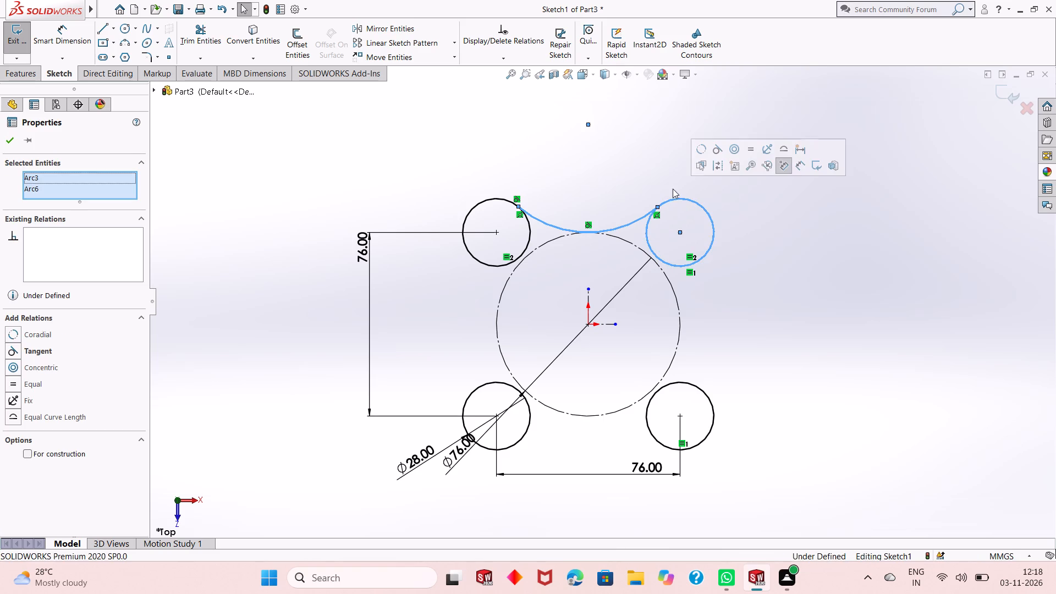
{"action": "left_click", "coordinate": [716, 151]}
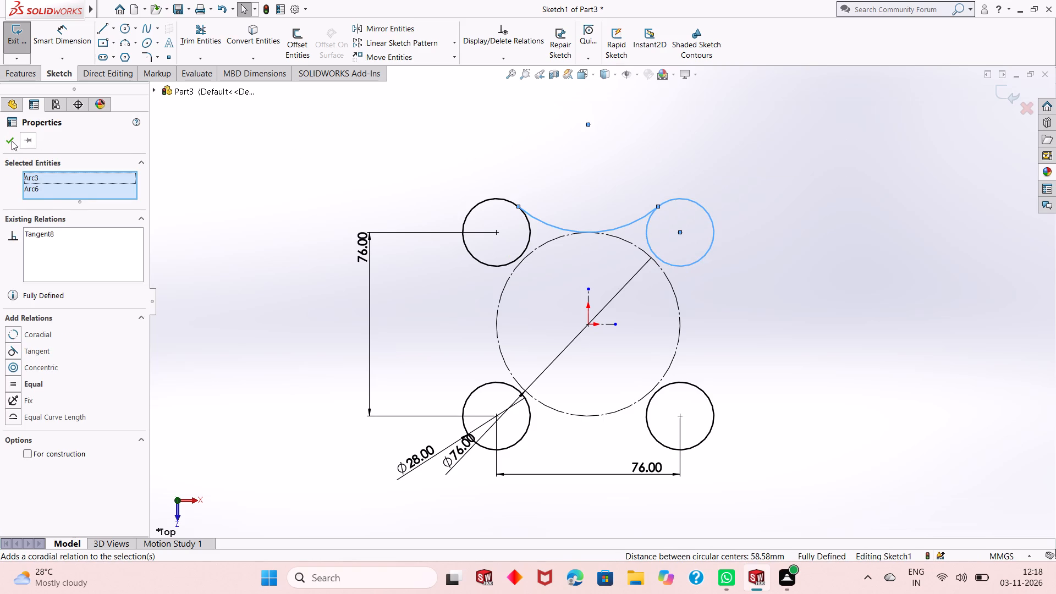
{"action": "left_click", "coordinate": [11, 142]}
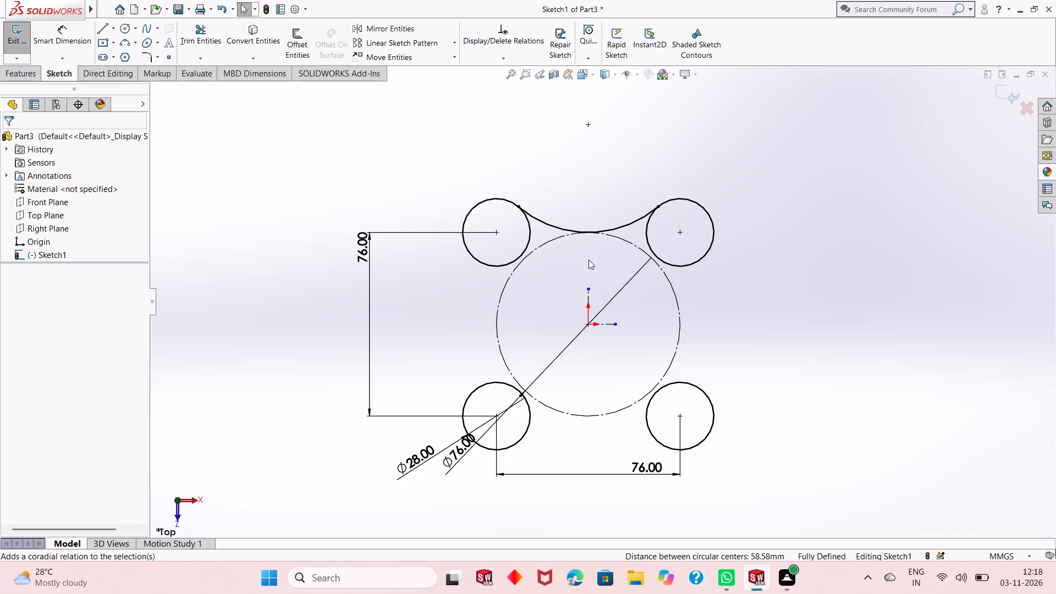
Examine where the arc meets the construction circle and the two upper small circles.
{"action": "scroll", "coordinate": [590, 294], "scroll_direction": "up", "scroll_amount": 1}
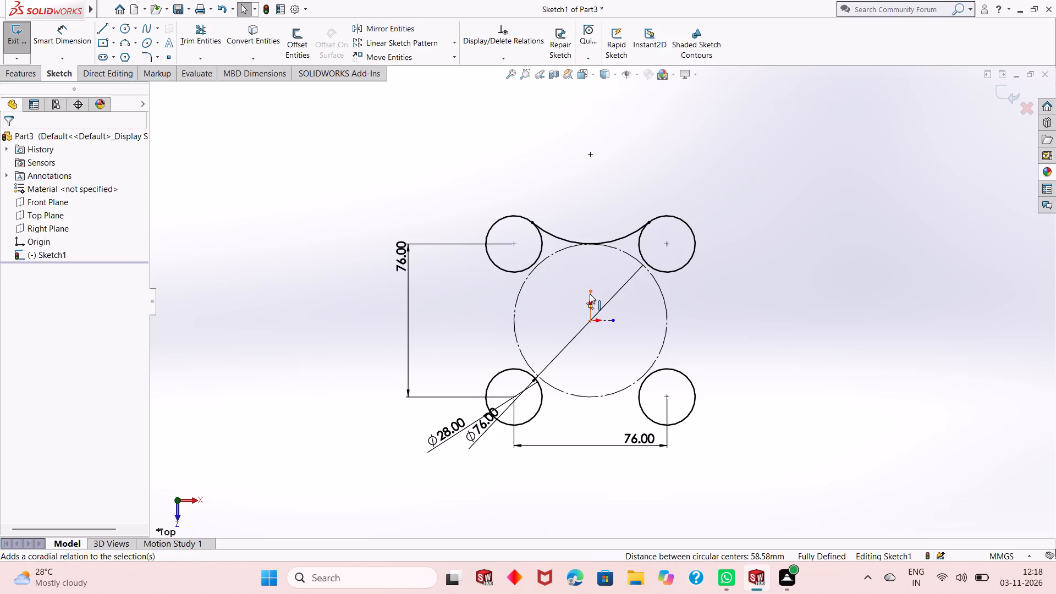
{"action": "scroll", "coordinate": [591, 294], "scroll_direction": "down", "scroll_amount": 1}
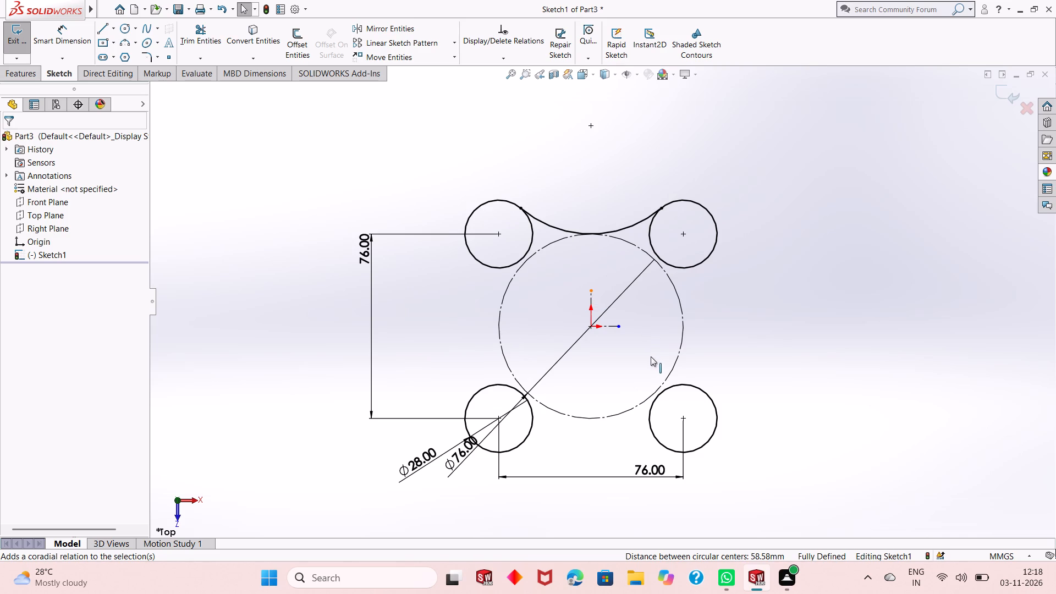
{"action": "scroll", "coordinate": [581, 386], "scroll_direction": "up", "scroll_amount": 3}
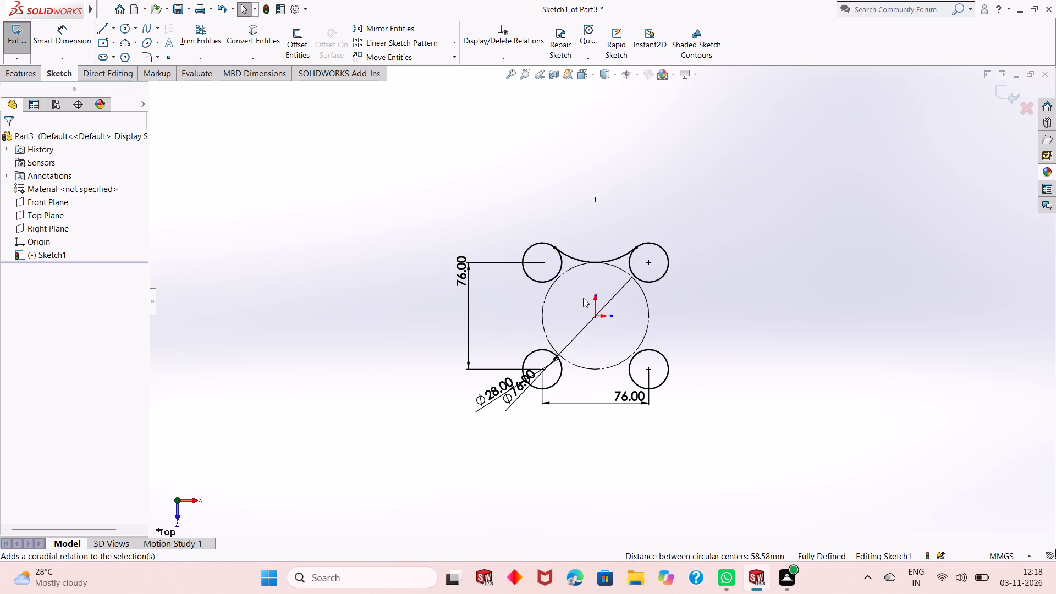
{"action": "scroll", "coordinate": [583, 298], "scroll_direction": "down", "scroll_amount": 3}
{"action": "scroll", "coordinate": [607, 213], "scroll_direction": "down", "scroll_amount": 3}
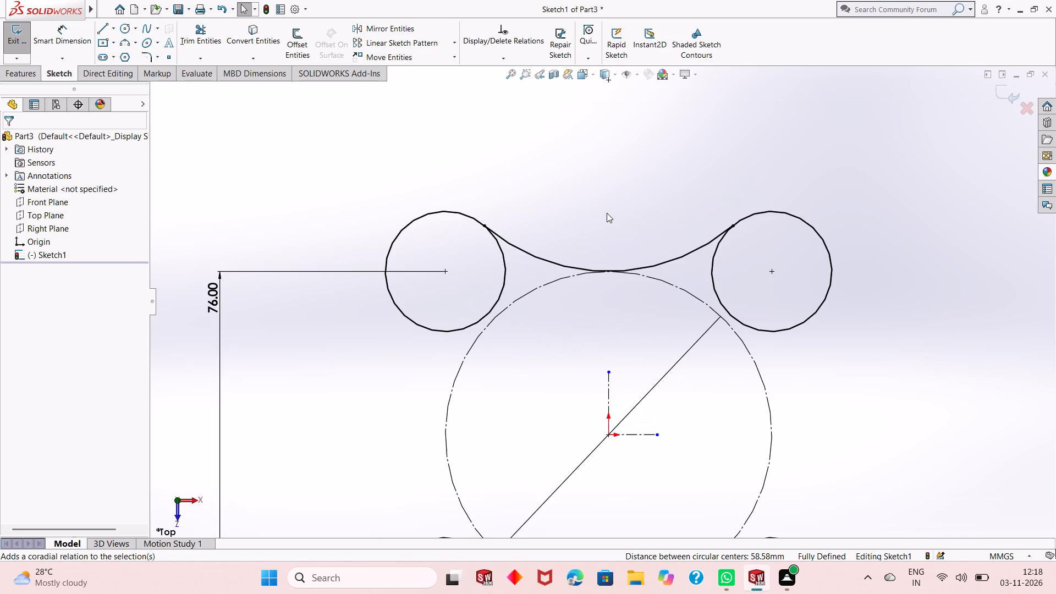
{"action": "scroll", "coordinate": [584, 277], "scroll_direction": "up", "scroll_amount": 1}
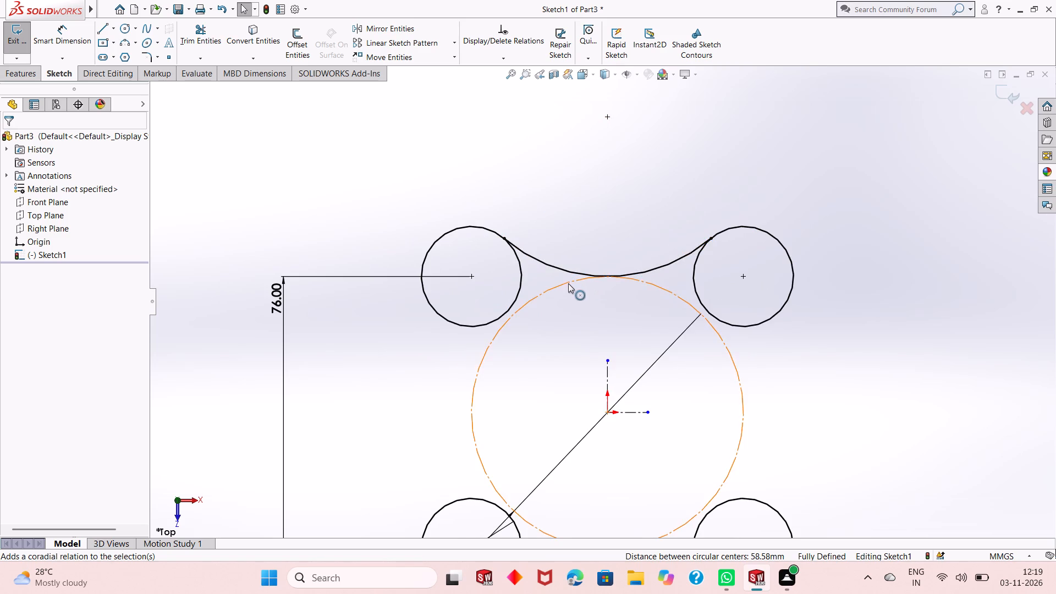
{"action": "scroll", "coordinate": [569, 283], "scroll_direction": "down", "scroll_amount": 2}
{"action": "scroll", "coordinate": [642, 287], "scroll_direction": "up", "scroll_amount": 2}
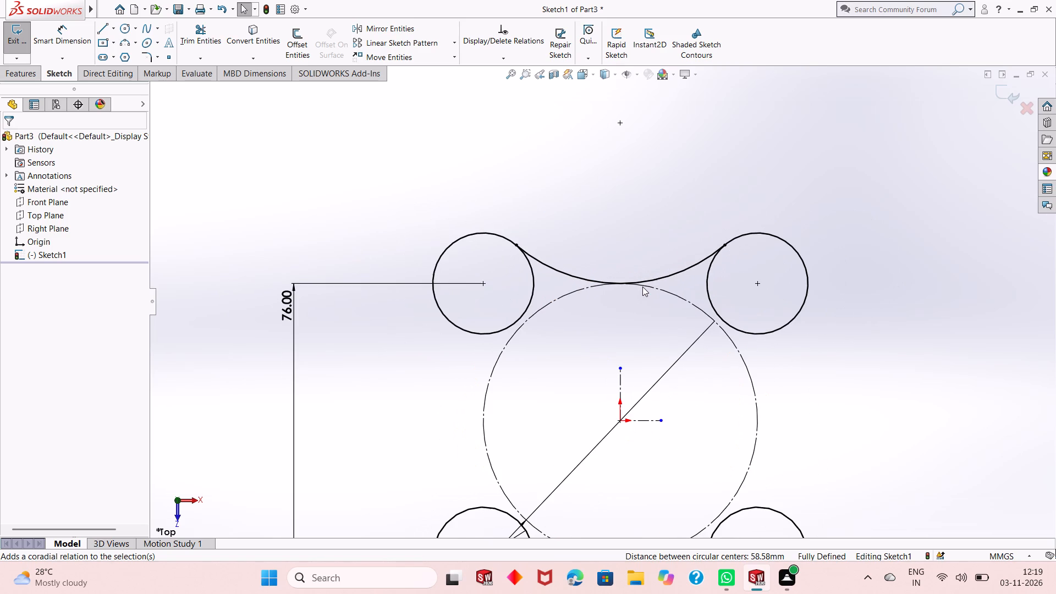
{"action": "scroll", "coordinate": [642, 287], "scroll_direction": "down", "scroll_amount": 1}
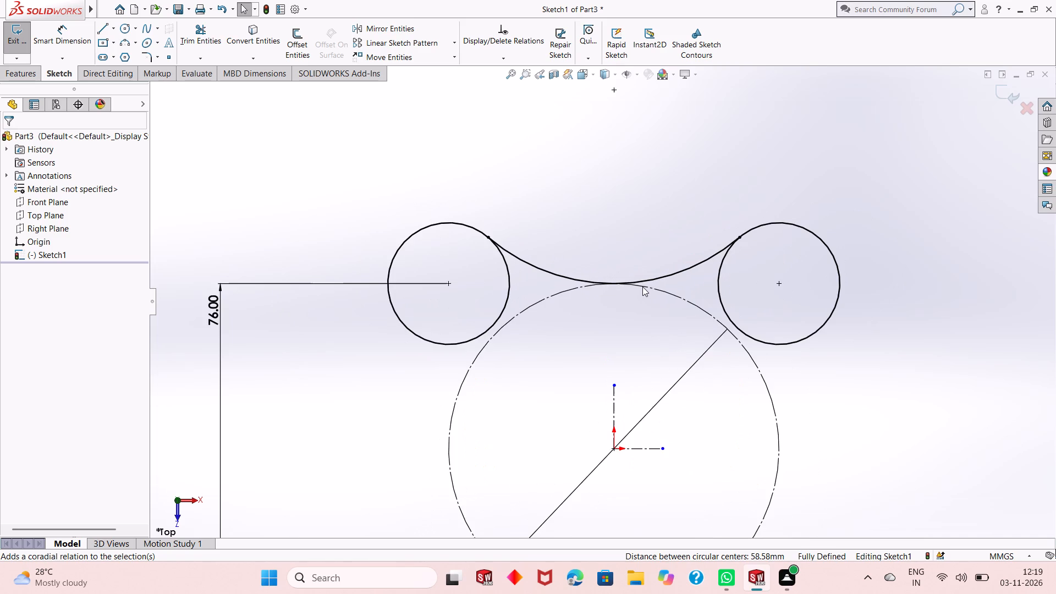
{"action": "scroll", "coordinate": [642, 287], "scroll_direction": "down", "scroll_amount": 2}
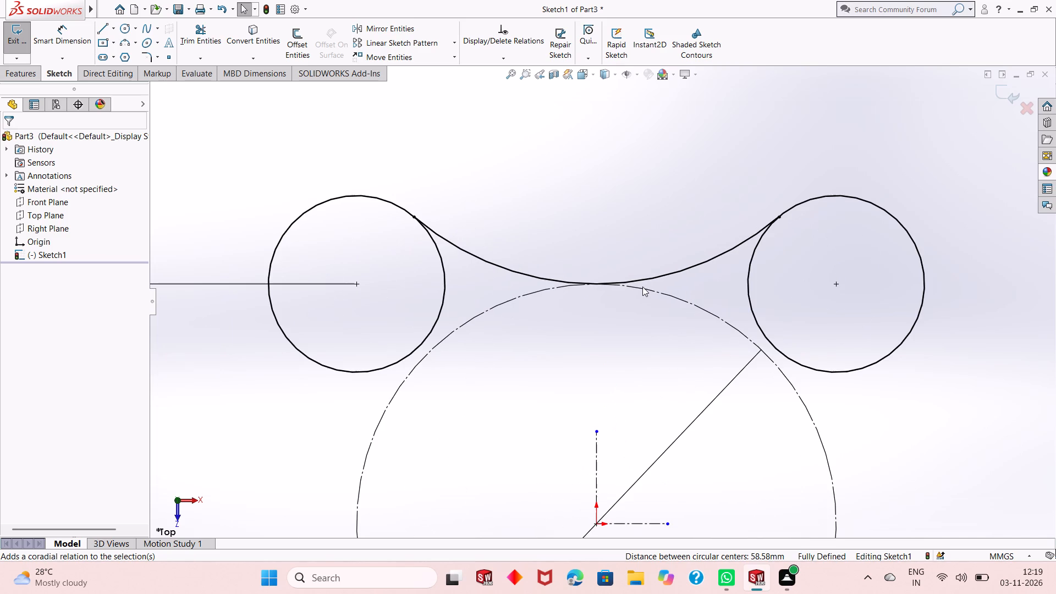
{"action": "scroll", "coordinate": [642, 287], "scroll_direction": "down", "scroll_amount": 1}
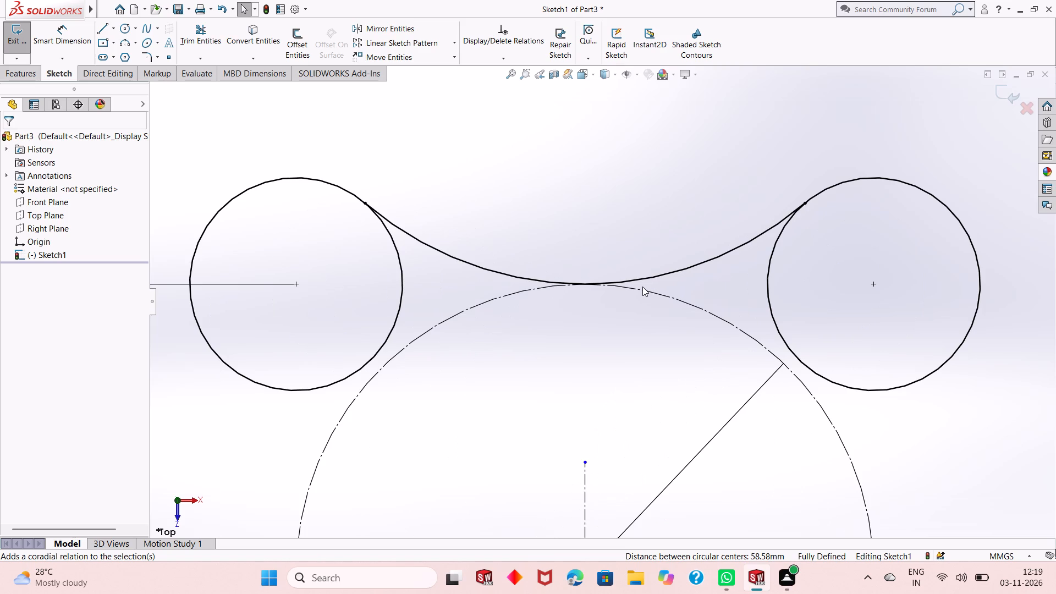
{"action": "scroll", "coordinate": [598, 309], "scroll_direction": "up", "scroll_amount": 1}
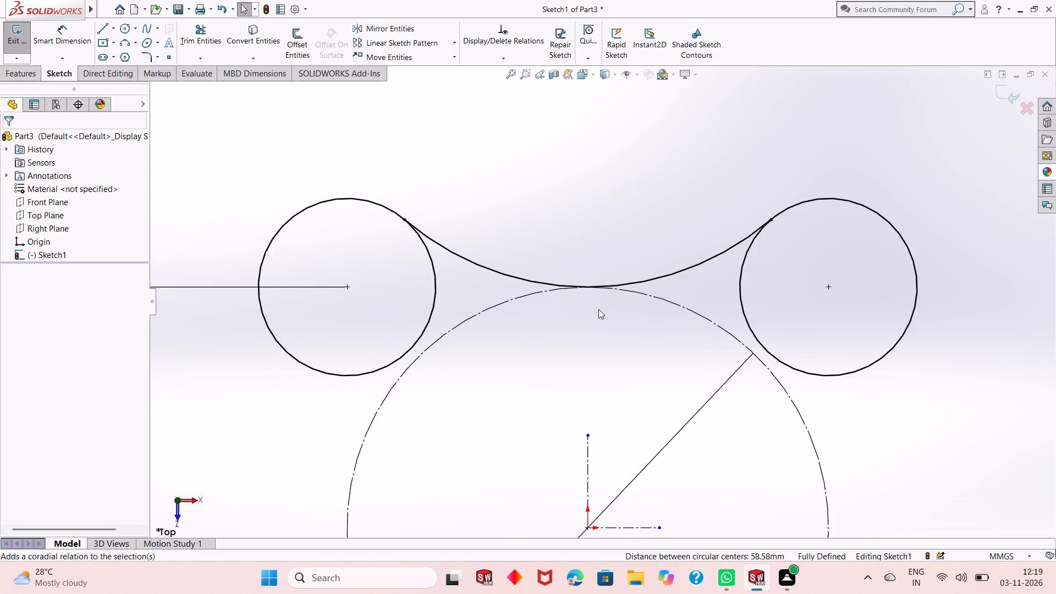
{"action": "scroll", "coordinate": [597, 290], "scroll_direction": "down", "scroll_amount": 4}
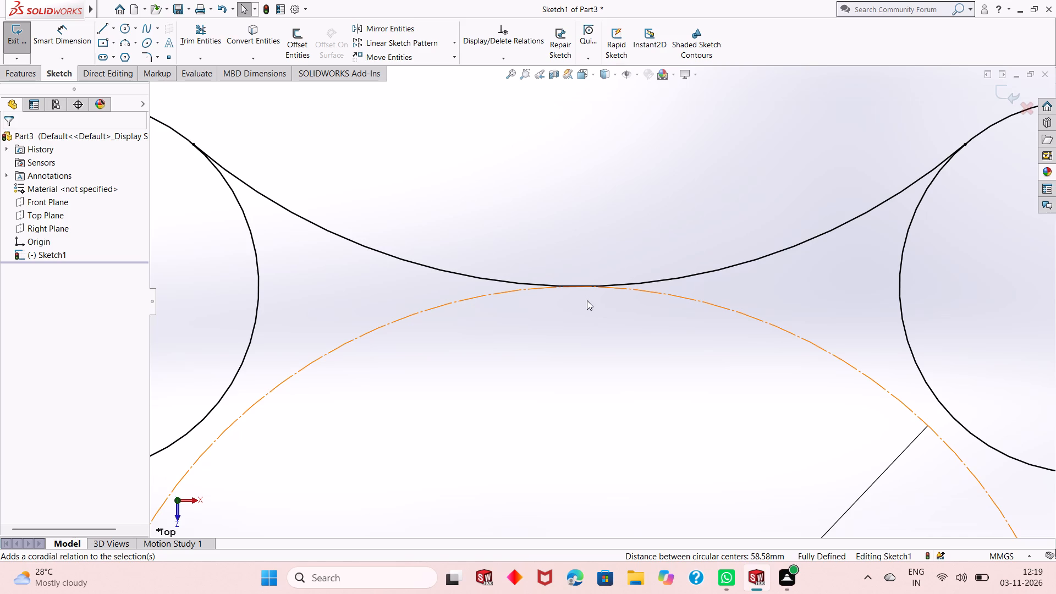
{"action": "scroll", "coordinate": [582, 312], "scroll_direction": "up", "scroll_amount": 4}
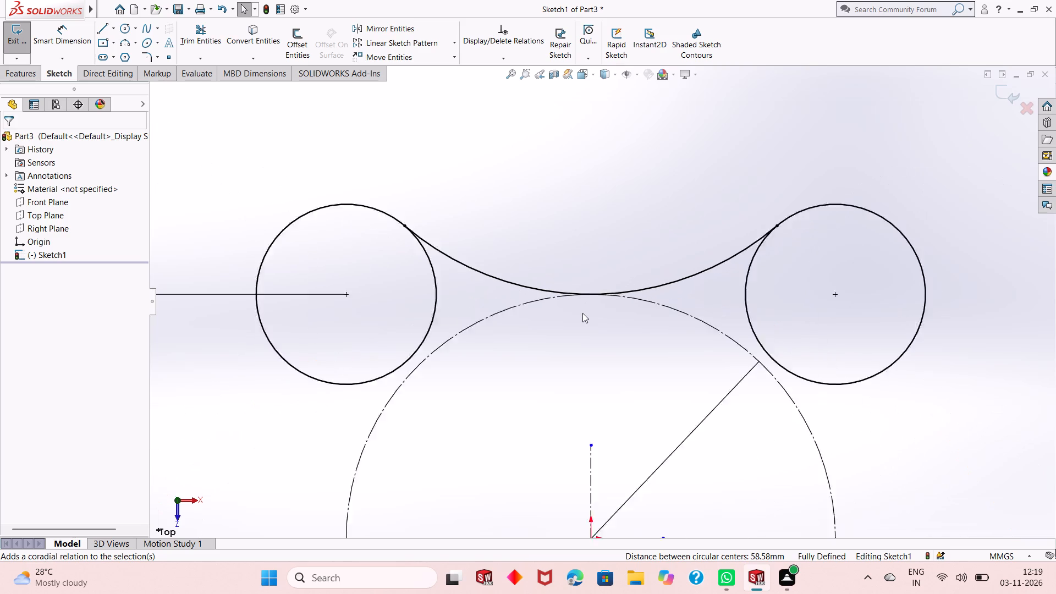
{"action": "scroll", "coordinate": [582, 313], "scroll_direction": "up", "scroll_amount": 1}
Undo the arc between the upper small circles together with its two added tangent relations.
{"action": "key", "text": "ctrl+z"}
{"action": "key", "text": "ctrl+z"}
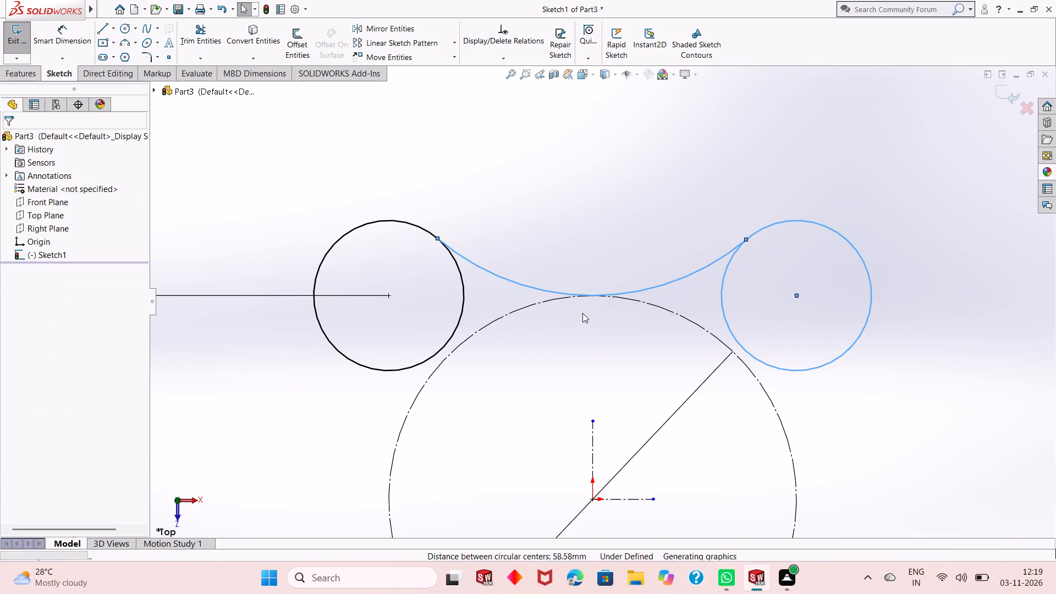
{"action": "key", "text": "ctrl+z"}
Draw a three-point arc of 76 mm radius curving down between the two upper small circles.
{"action": "scroll", "coordinate": [569, 318], "scroll_direction": "up", "scroll_amount": 1}
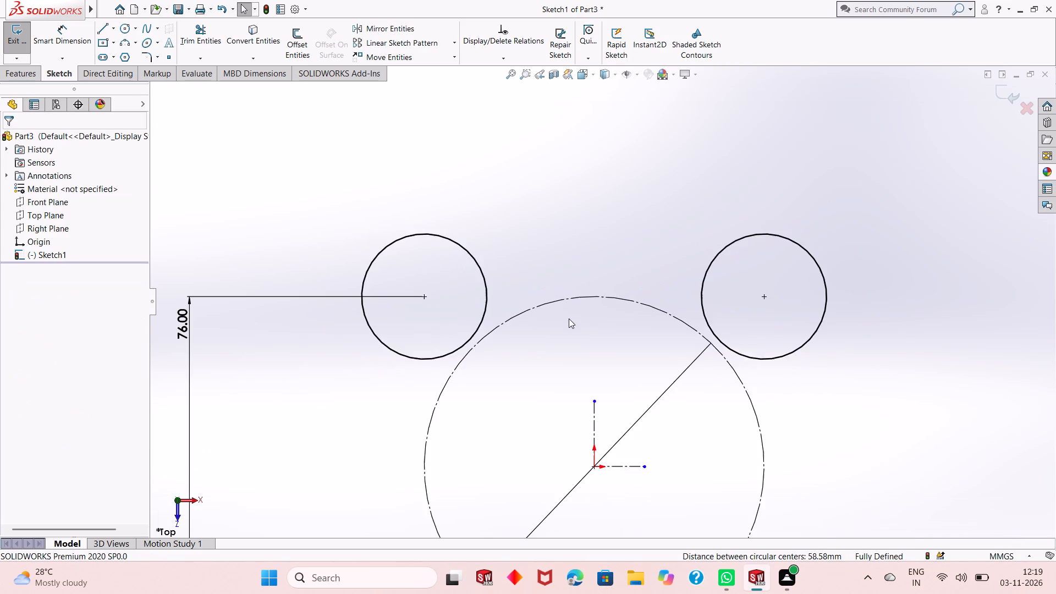
{"action": "scroll", "coordinate": [569, 328], "scroll_direction": "up", "scroll_amount": 1}
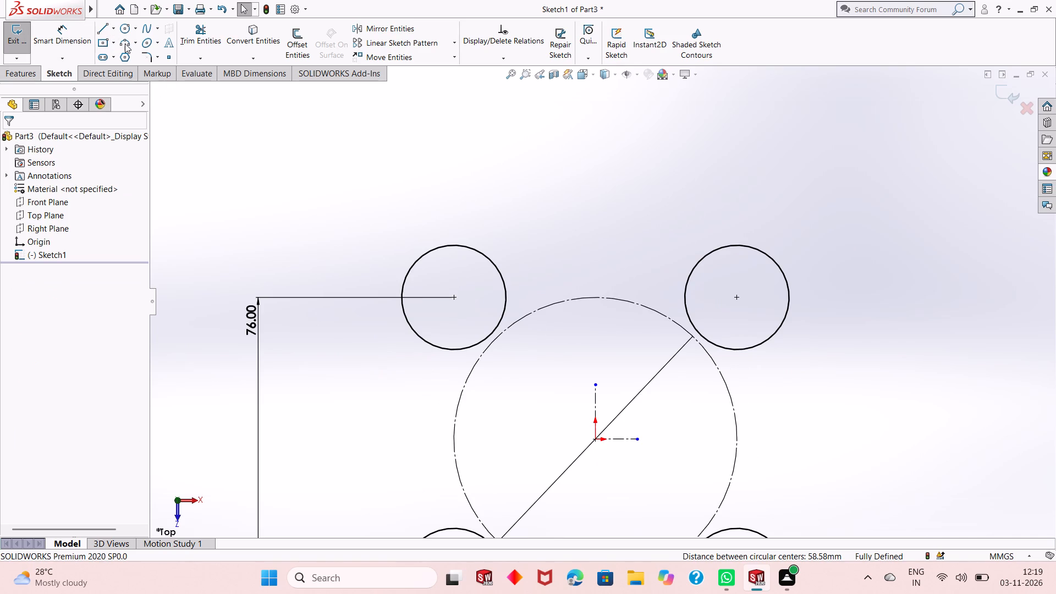
{"action": "left_click", "coordinate": [125, 43]}
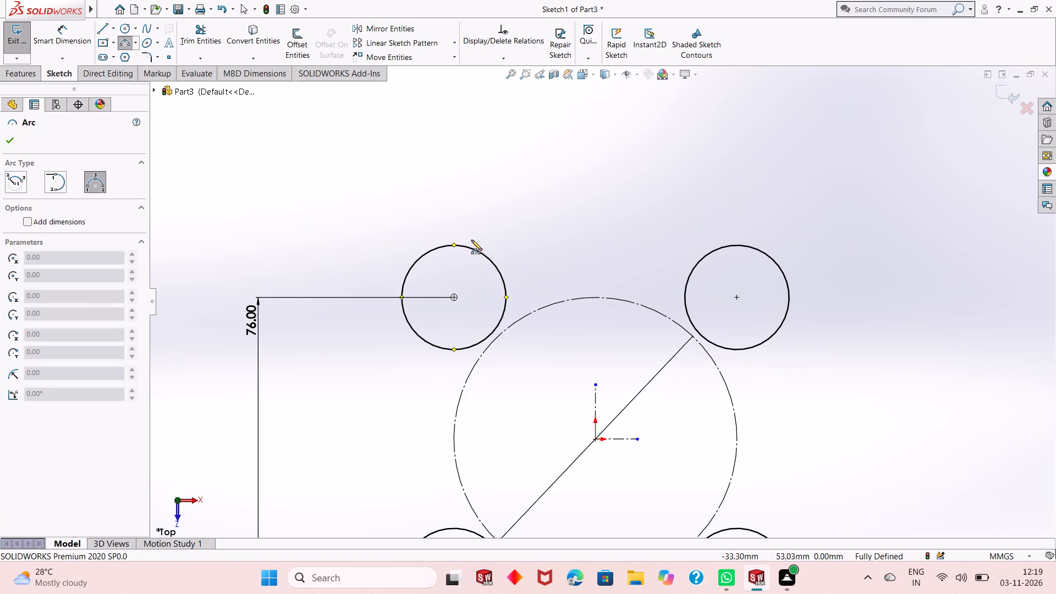
{"action": "left_click", "coordinate": [476, 251]}
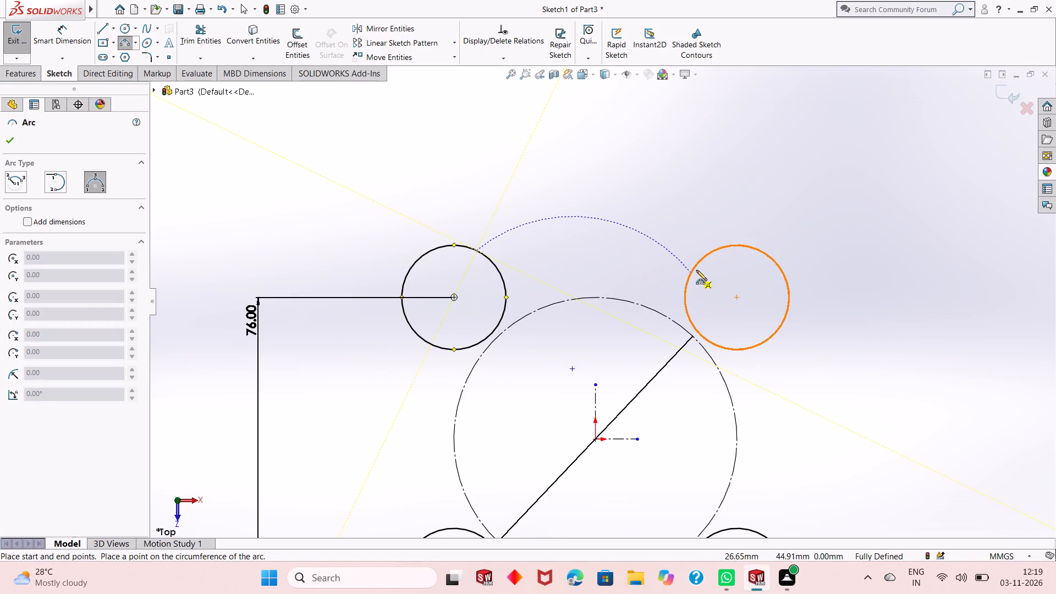
{"action": "left_click", "coordinate": [698, 259]}
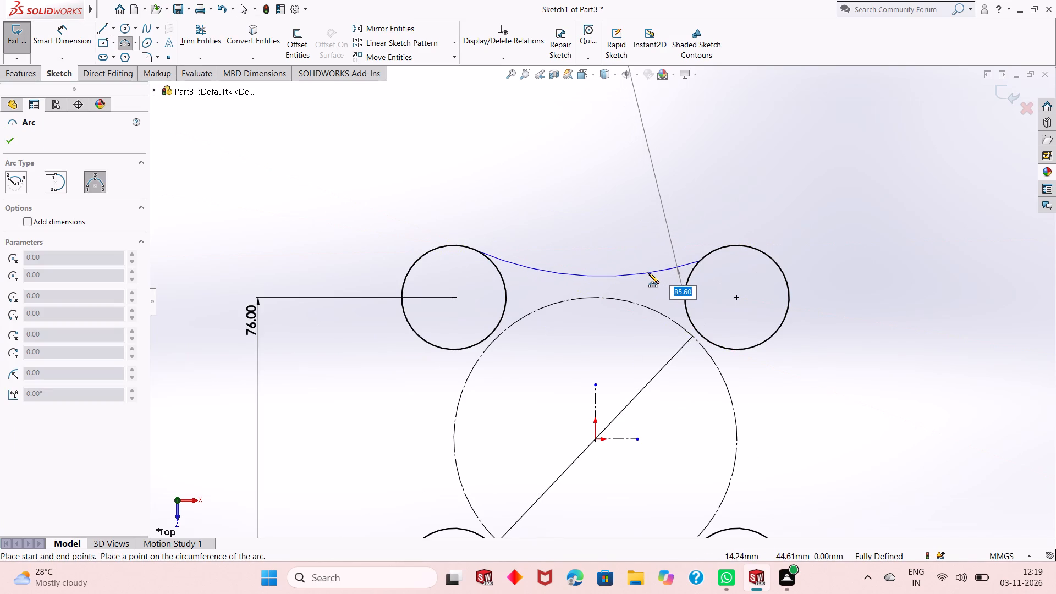
{"action": "type", "text": "76"}
{"action": "key", "text": "Return"}
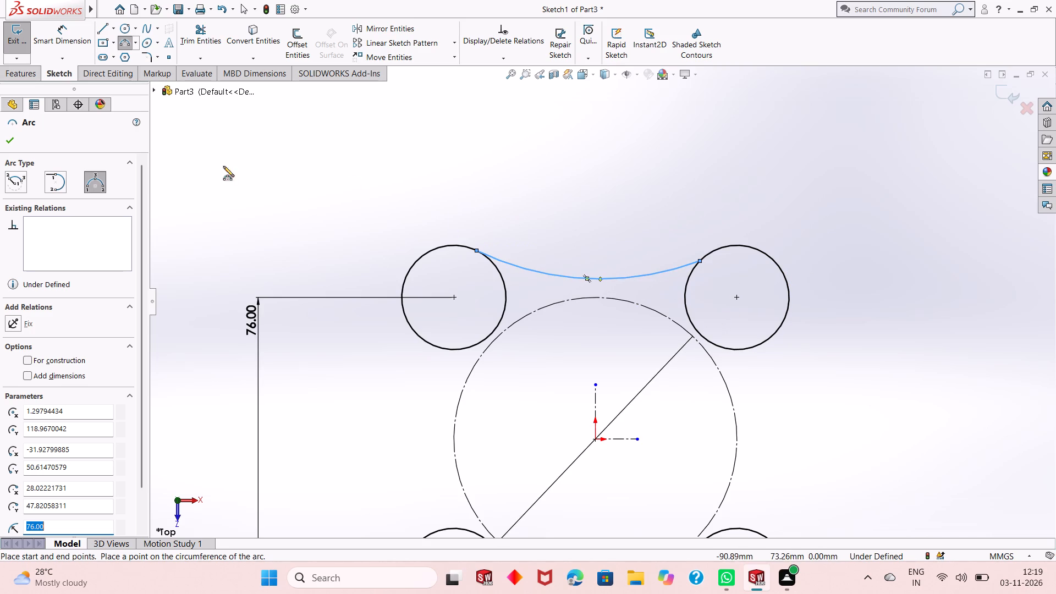
{"action": "left_click", "coordinate": [8, 140]}
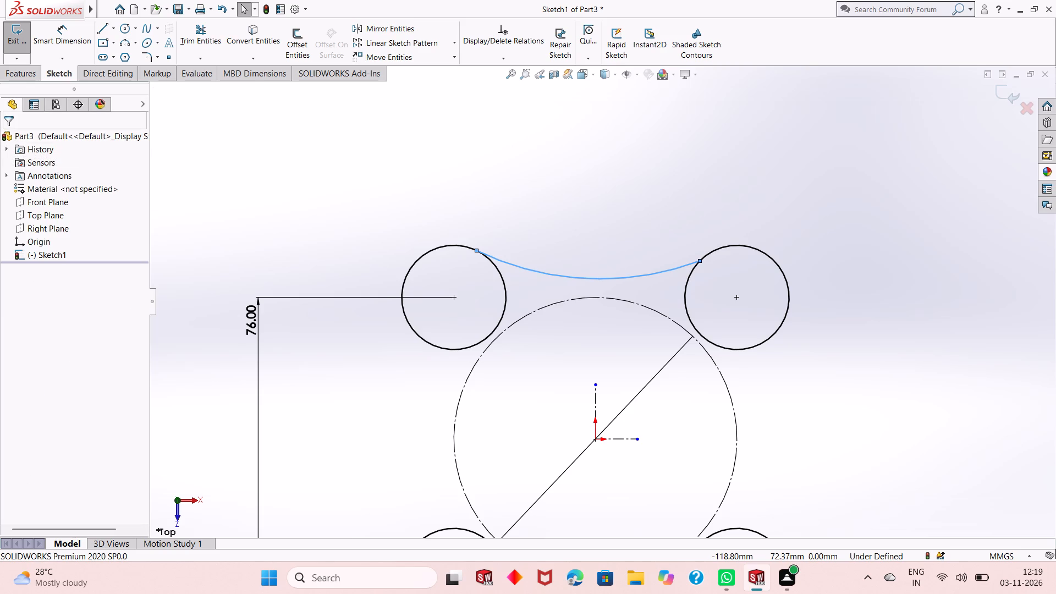
Add a radius dimension of 60 mm to the arc between the upper small circles.
{"action": "left_click", "coordinate": [51, 42]}
{"action": "left_click", "coordinate": [593, 280]}
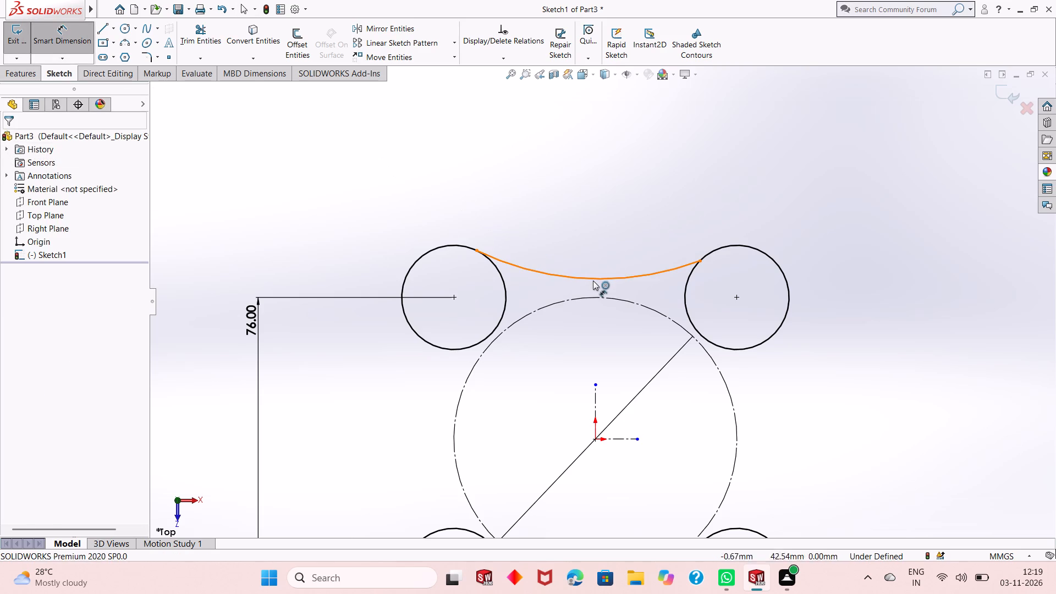
{"action": "left_click", "coordinate": [624, 203]}
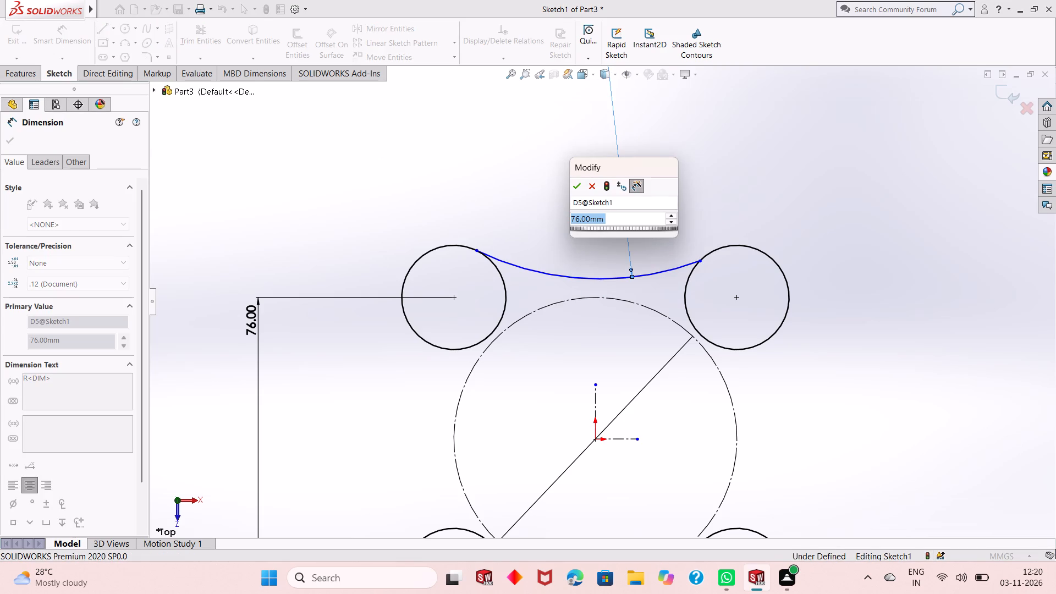
{"action": "type", "text": "60"}
{"action": "key", "text": "Return"}
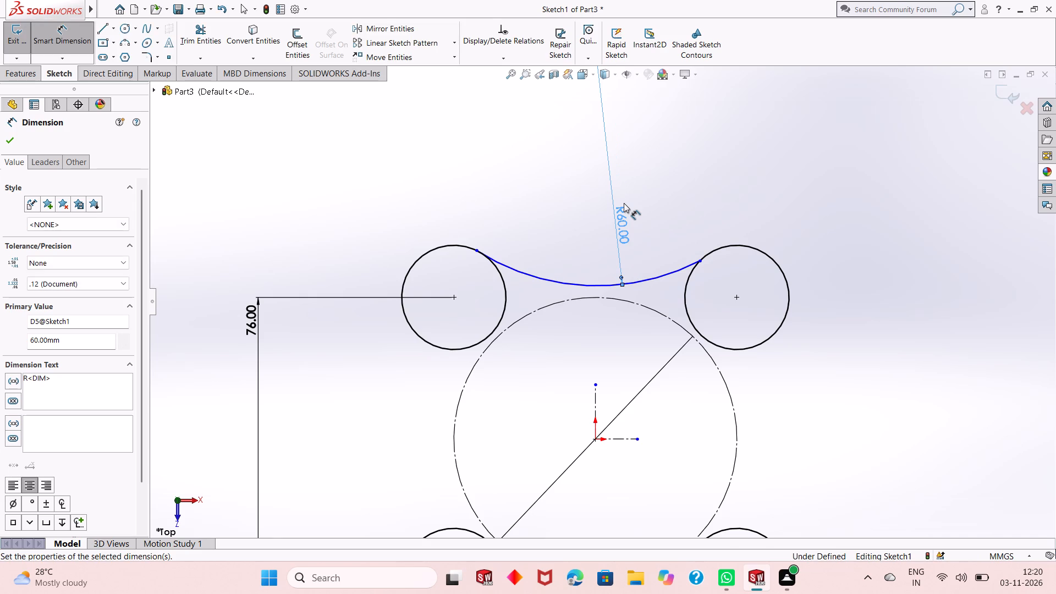
Set the upper arc's radius dimension to 50 mm.
{"action": "double_click", "coordinate": [623, 224]}
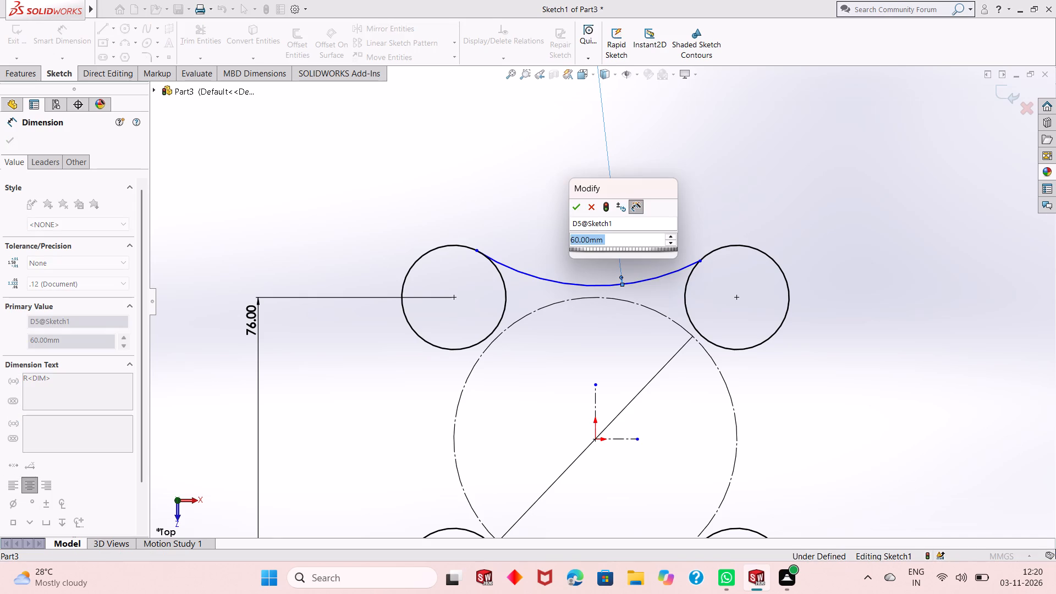
{"action": "type", "text": "50"}
{"action": "key", "text": "Return"}
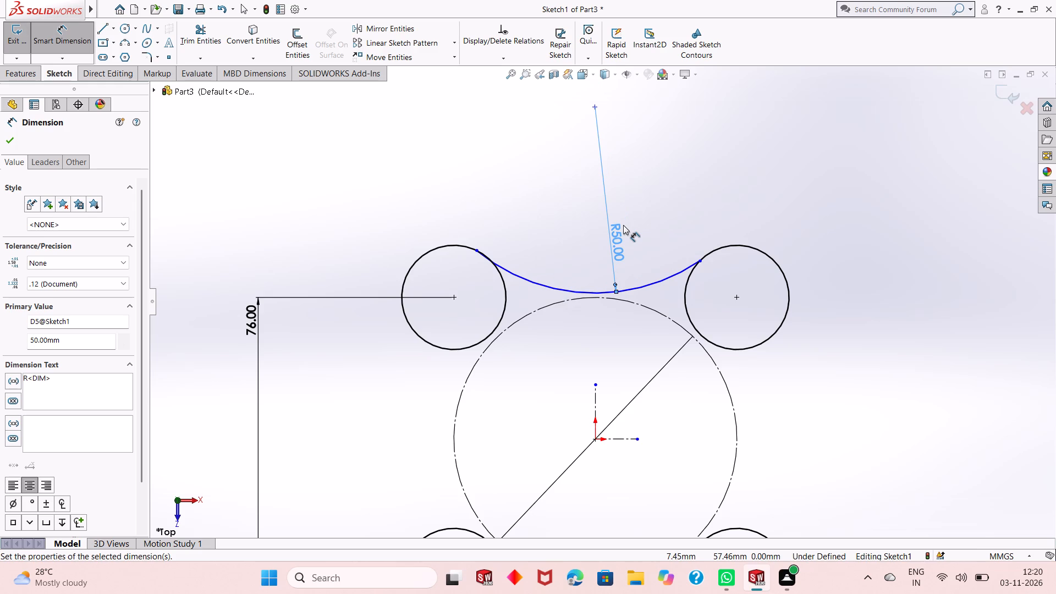
{"action": "scroll", "coordinate": [619, 279], "scroll_direction": "down", "scroll_amount": 2}
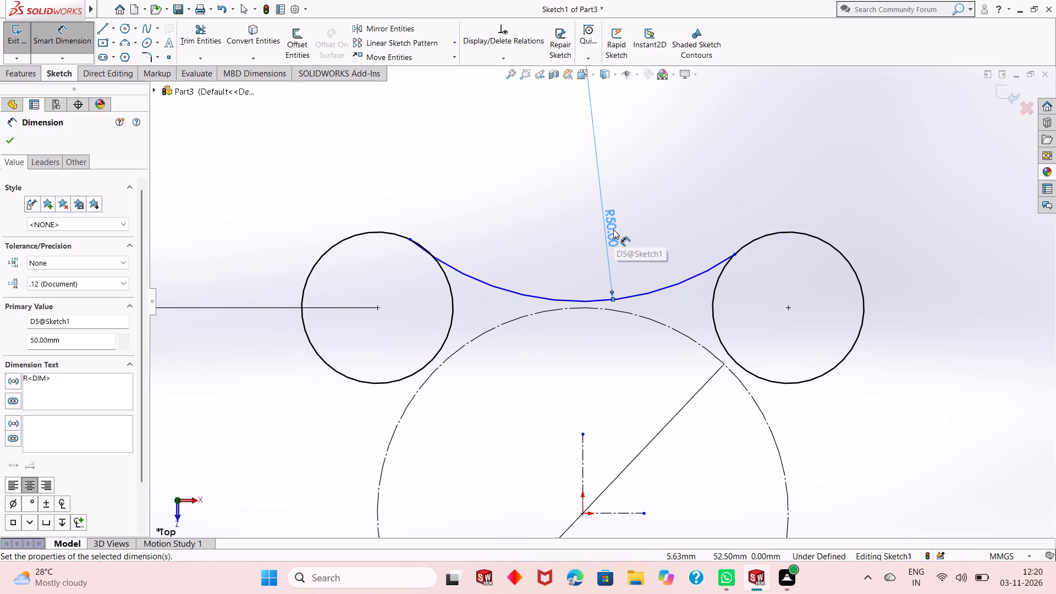
{"action": "right_click", "coordinate": [486, 176]}
{"action": "left_click", "coordinate": [513, 216]}
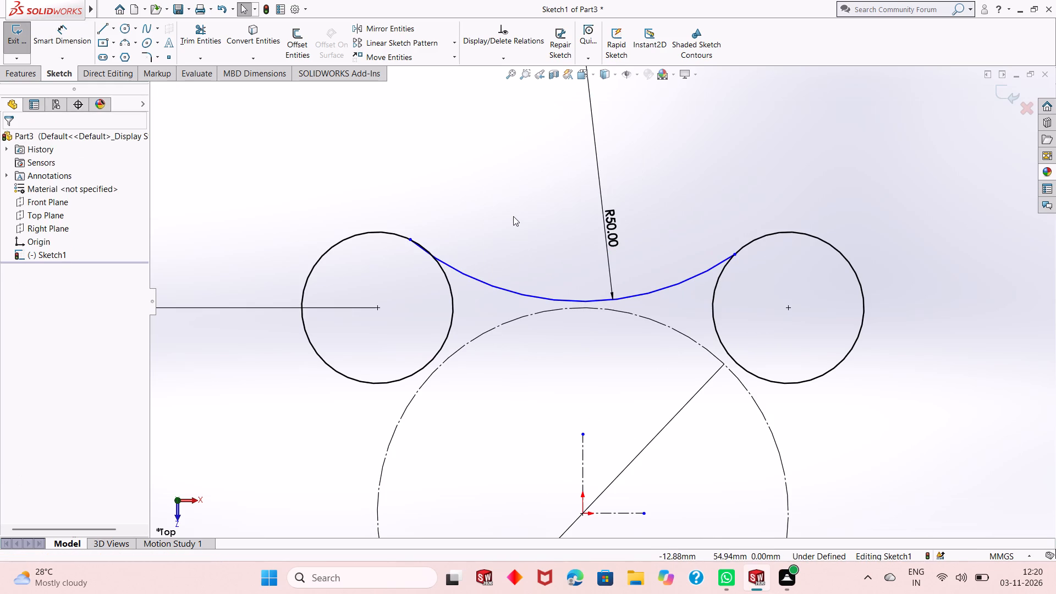
Make the upper arc tangent to both the upper-left and upper-right small circles.
{"action": "left_click", "coordinate": [448, 263]}
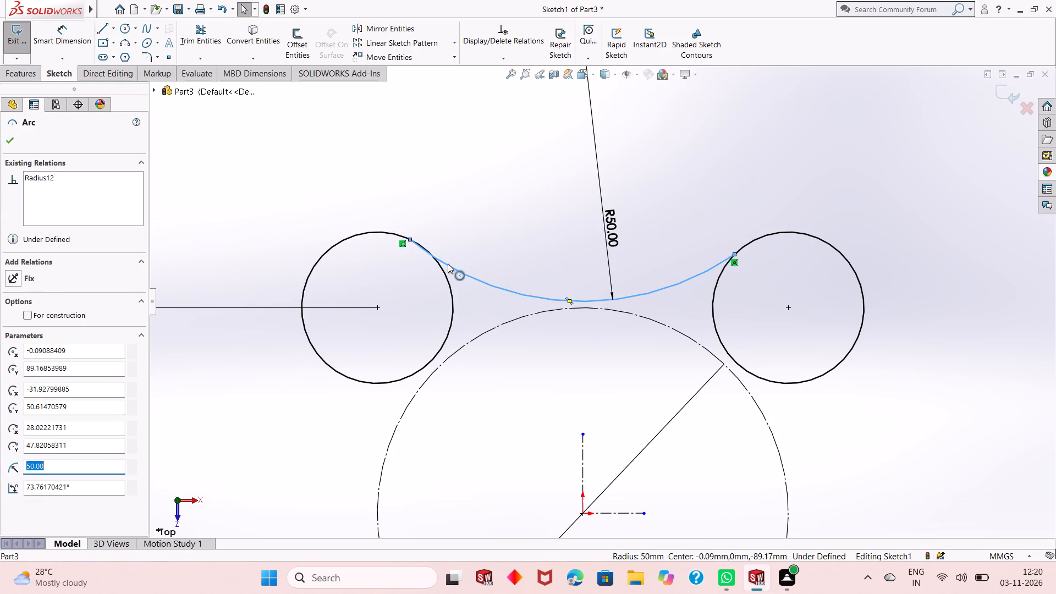
{"action": "left_click", "coordinate": [449, 278], "text": "ctrl"}
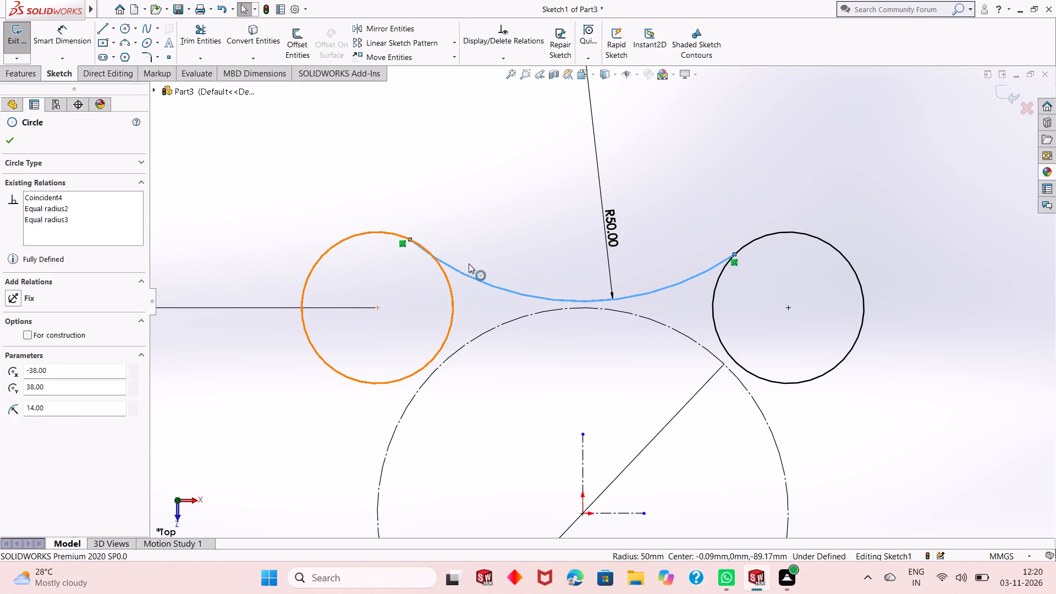
{"action": "left_click", "coordinate": [498, 228]}
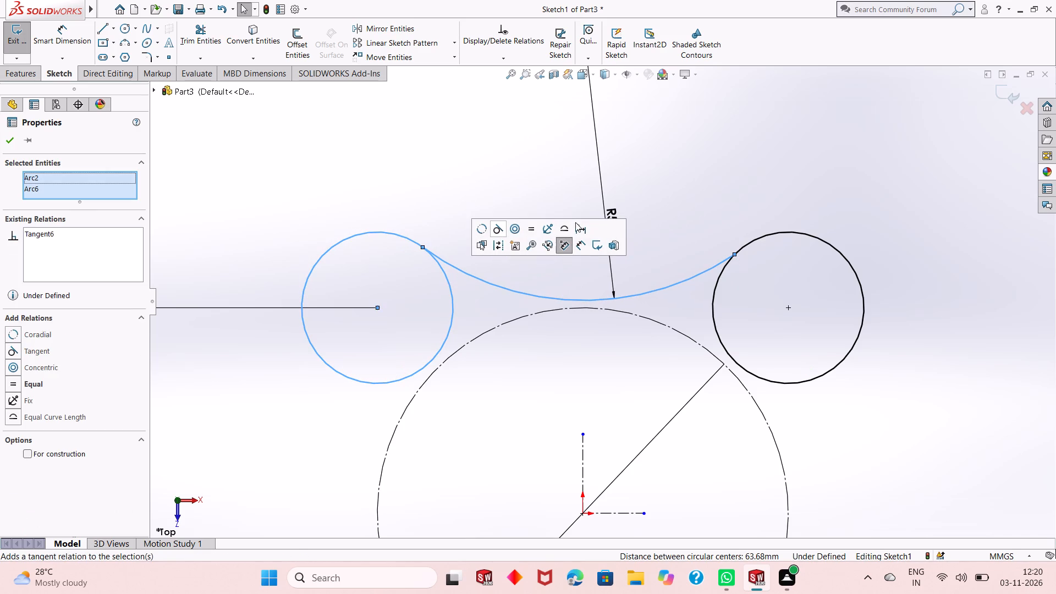
{"action": "left_click", "coordinate": [495, 230]}
{"action": "left_click", "coordinate": [1, 142]}
{"action": "left_click", "coordinate": [3, 142]}
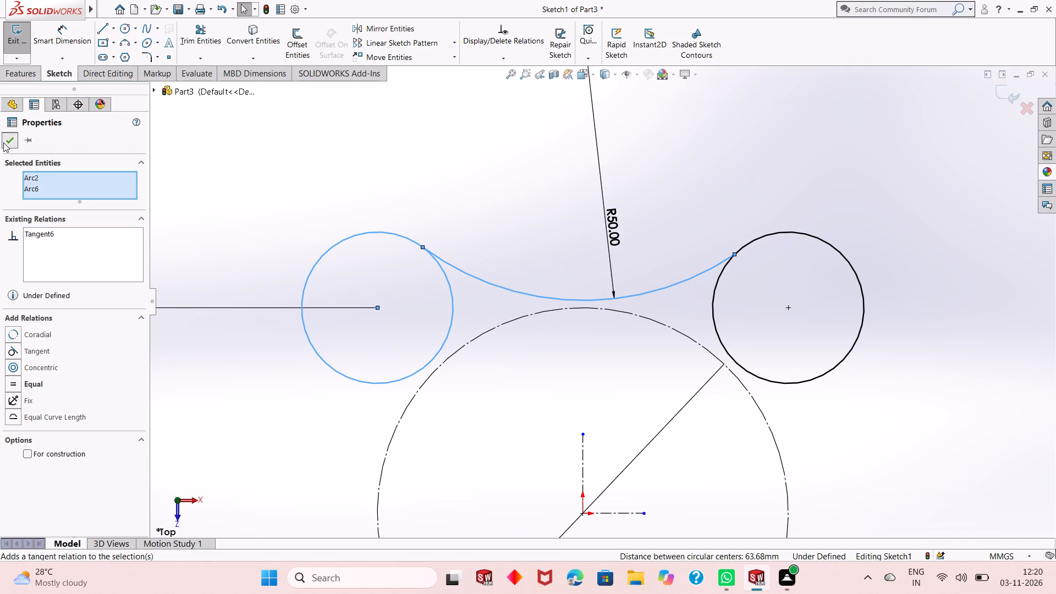
{"action": "left_click", "coordinate": [657, 291]}
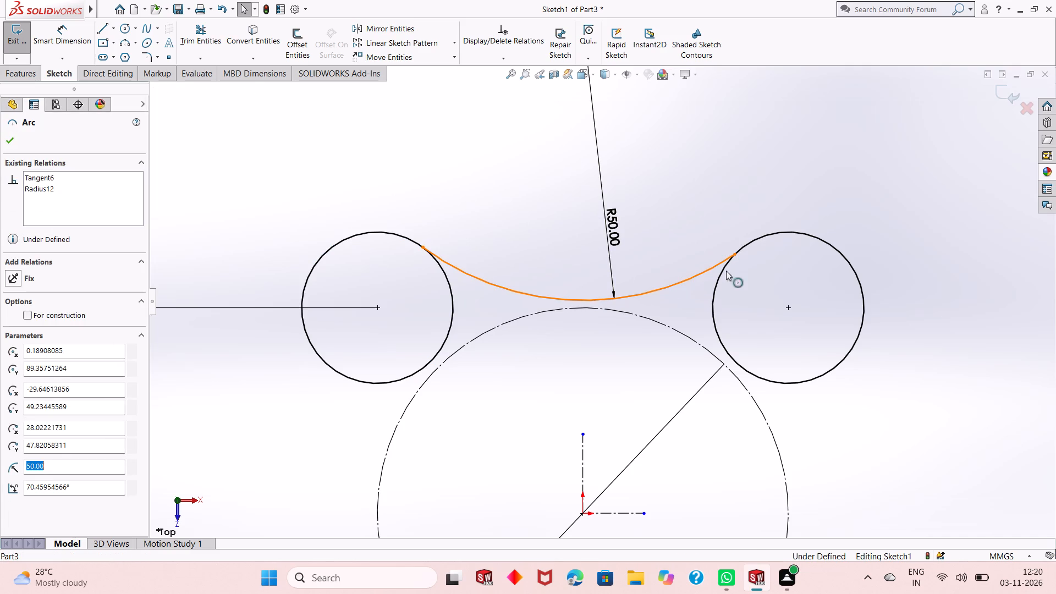
{"action": "left_click", "coordinate": [715, 279], "text": "ctrl"}
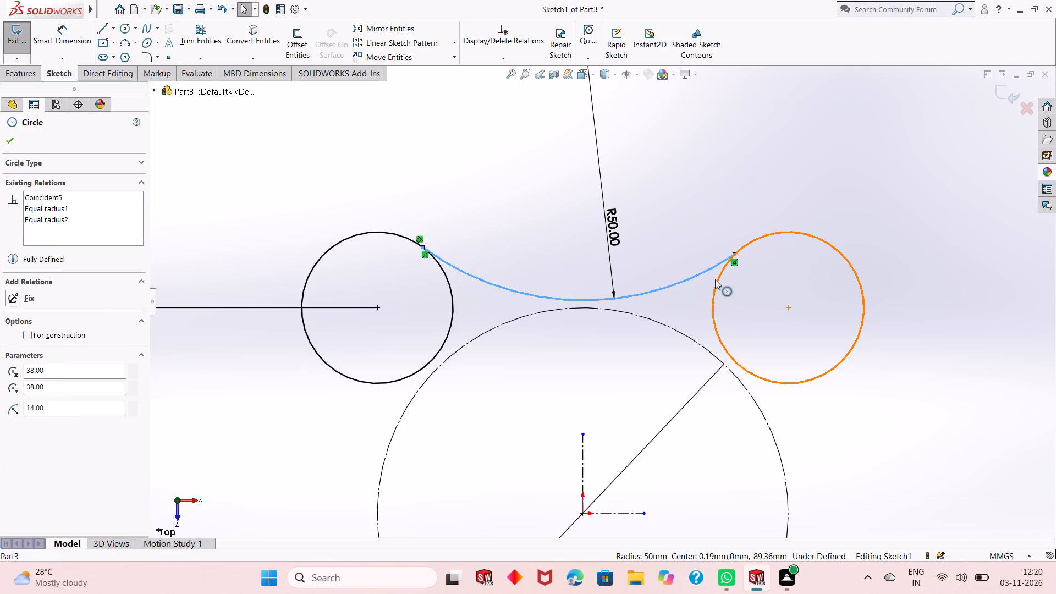
{"action": "left_click", "coordinate": [761, 230]}
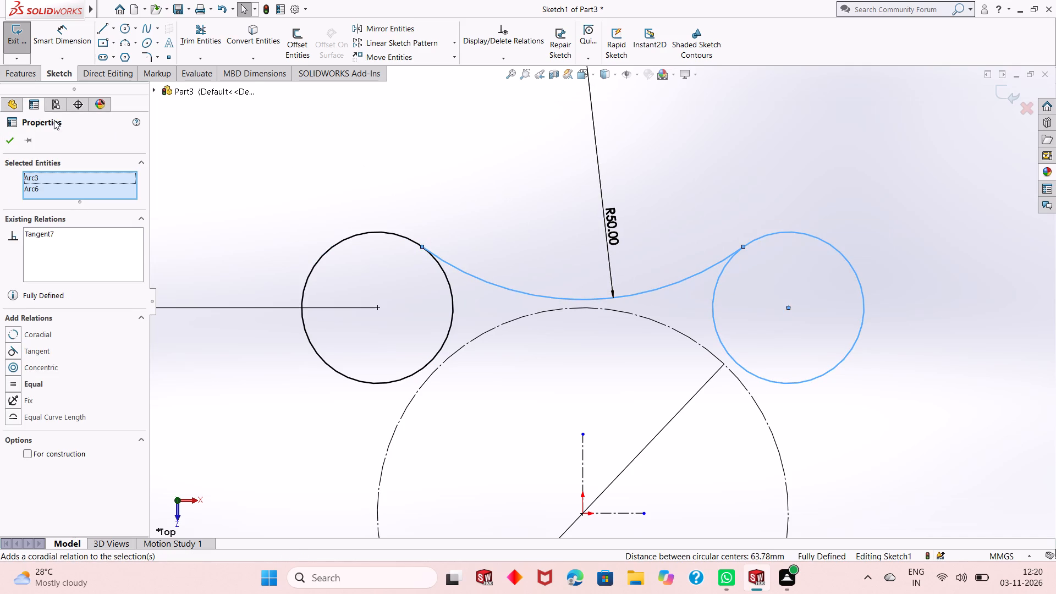
{"action": "left_click", "coordinate": [12, 140]}
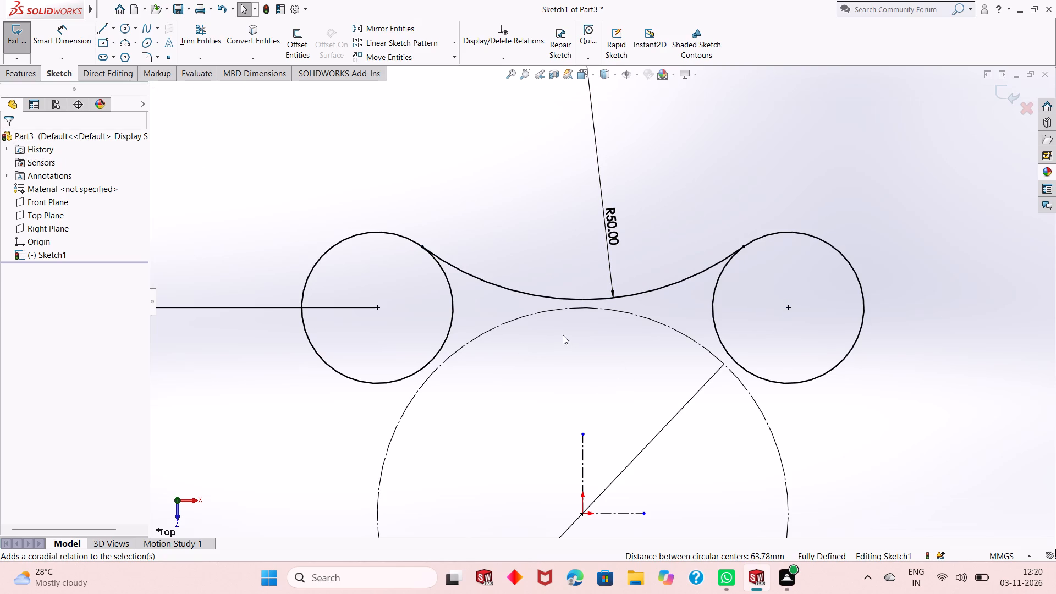
Draw a three-point arc of 50 mm radius between the two left small circles, bulging toward the construction circle.
{"action": "scroll", "coordinate": [563, 335], "scroll_direction": "up", "scroll_amount": 1}
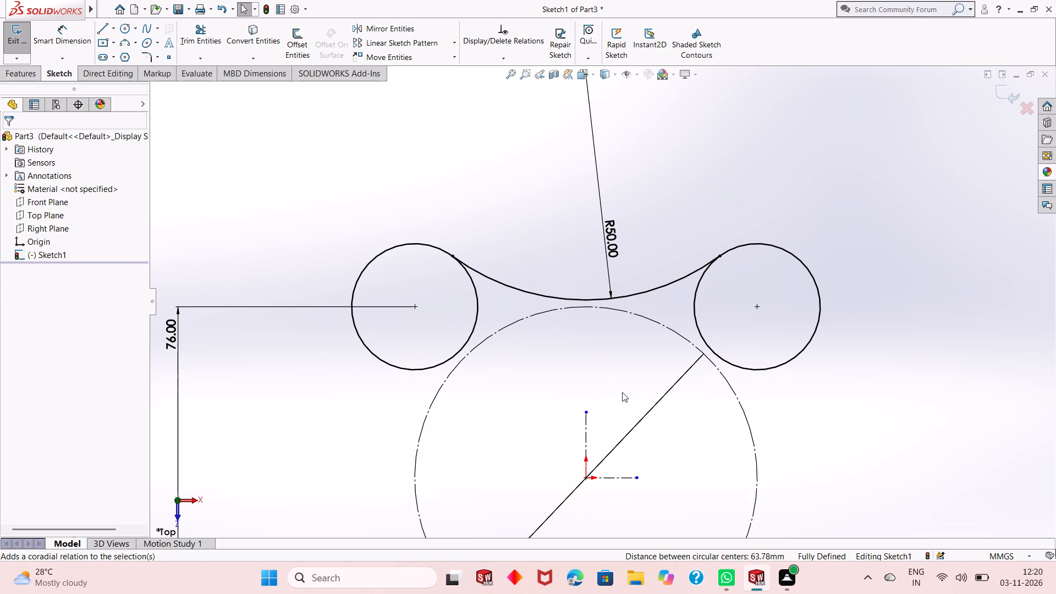
{"action": "scroll", "coordinate": [538, 308], "scroll_direction": "down", "scroll_amount": 2}
{"action": "scroll", "coordinate": [597, 321], "scroll_direction": "down", "scroll_amount": 2}
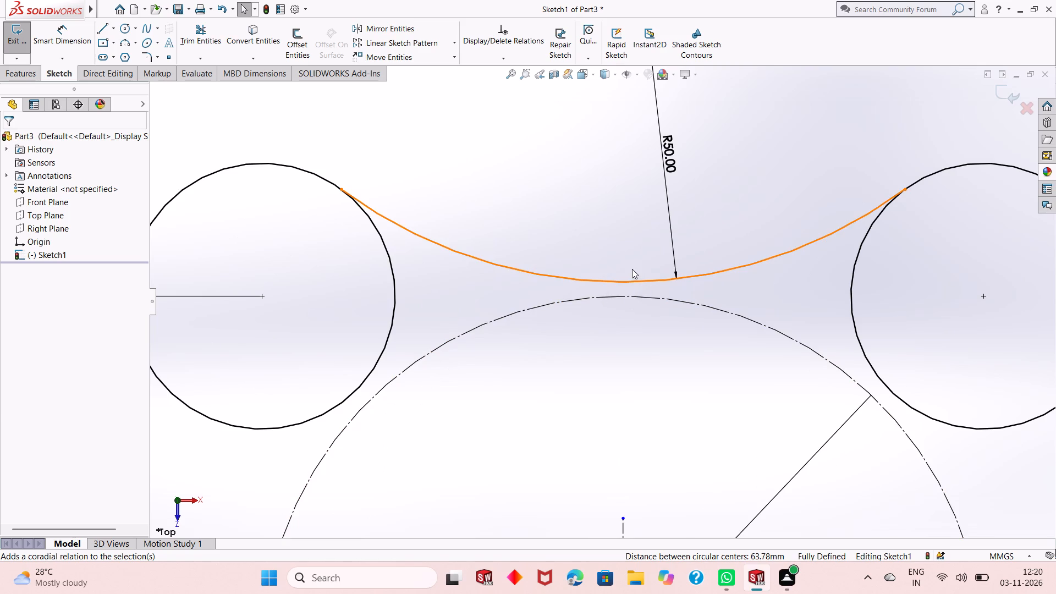
{"action": "scroll", "coordinate": [624, 307], "scroll_direction": "up", "scroll_amount": 2}
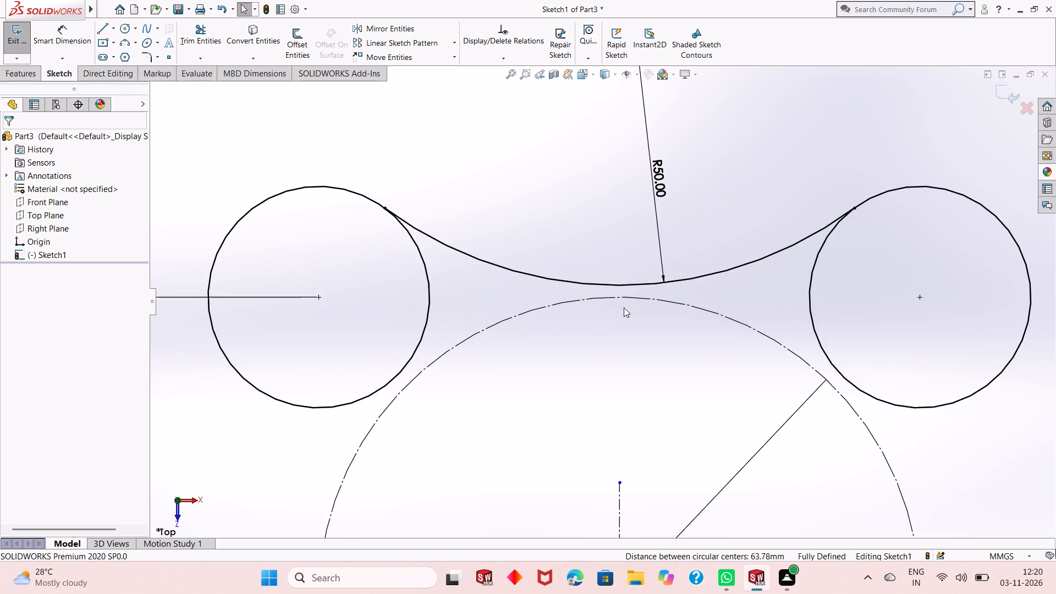
{"action": "scroll", "coordinate": [624, 307], "scroll_direction": "up", "scroll_amount": 2}
{"action": "left_click", "coordinate": [125, 44]}
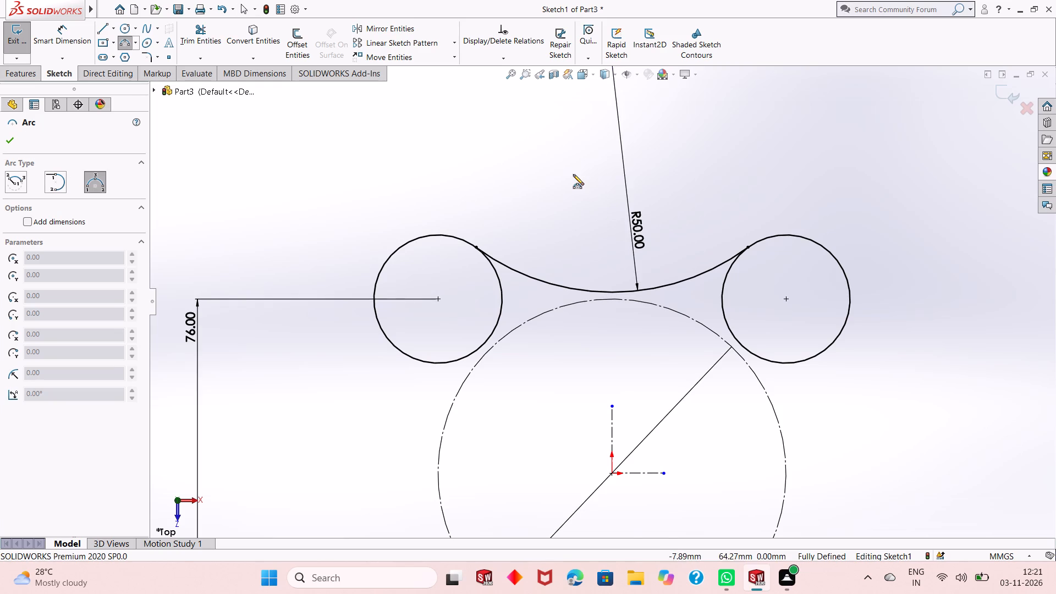
{"action": "scroll", "coordinate": [573, 172], "scroll_direction": "down", "scroll_amount": 2}
{"action": "scroll", "coordinate": [625, 298], "scroll_direction": "up", "scroll_amount": 8}
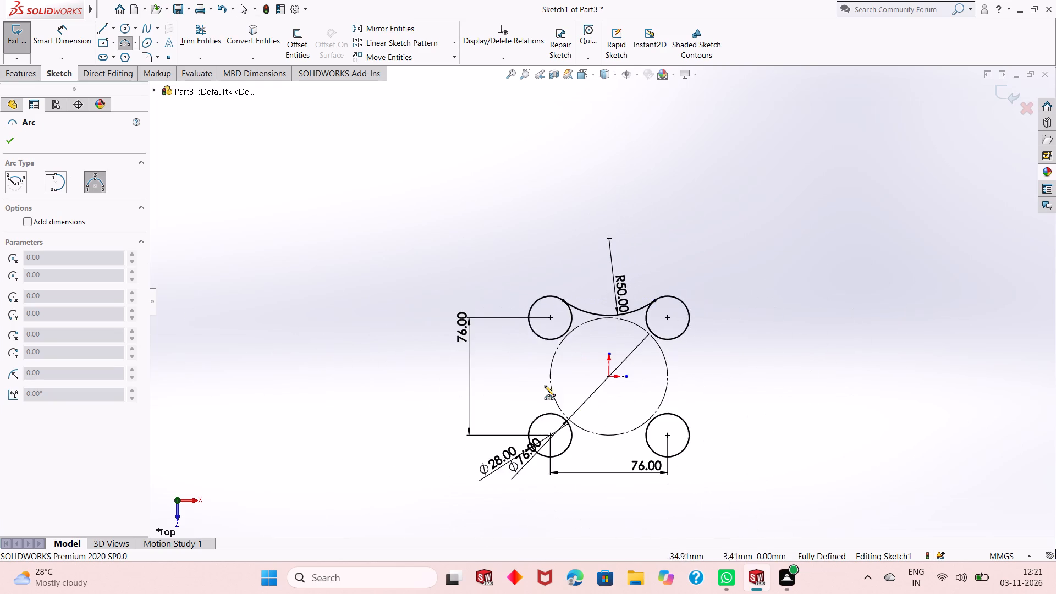
{"action": "scroll", "coordinate": [530, 412], "scroll_direction": "down", "scroll_amount": 2}
{"action": "scroll", "coordinate": [539, 346], "scroll_direction": "down", "scroll_amount": 3}
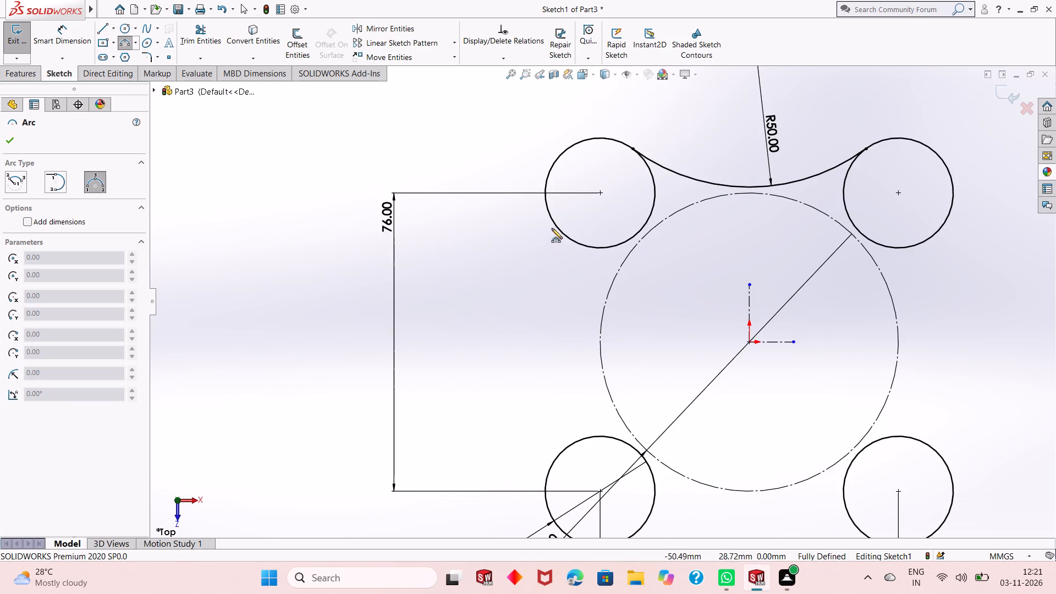
{"action": "left_click", "coordinate": [553, 218]}
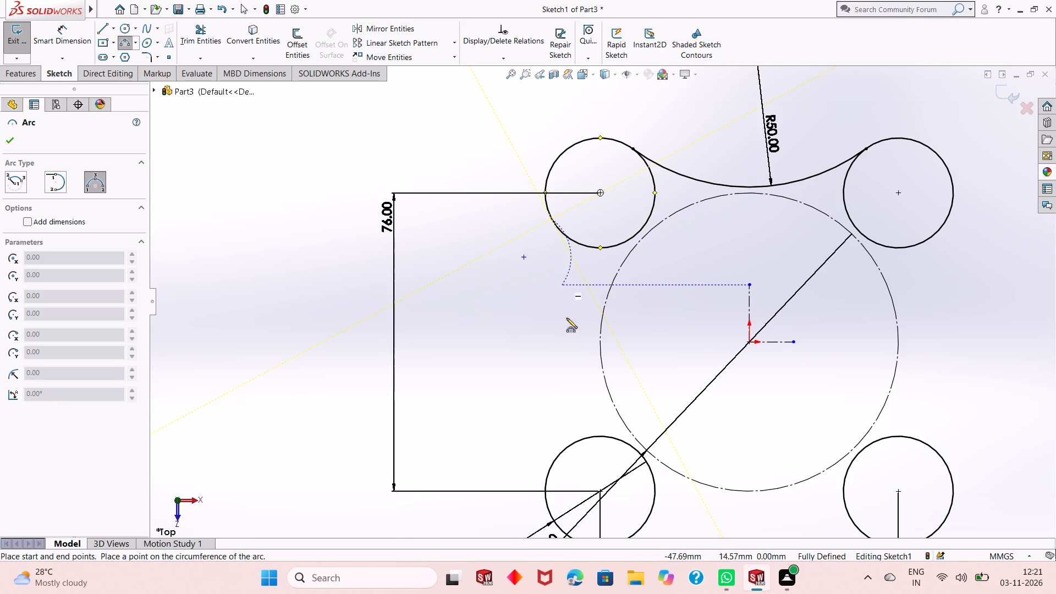
{"action": "left_click", "coordinate": [552, 464]}
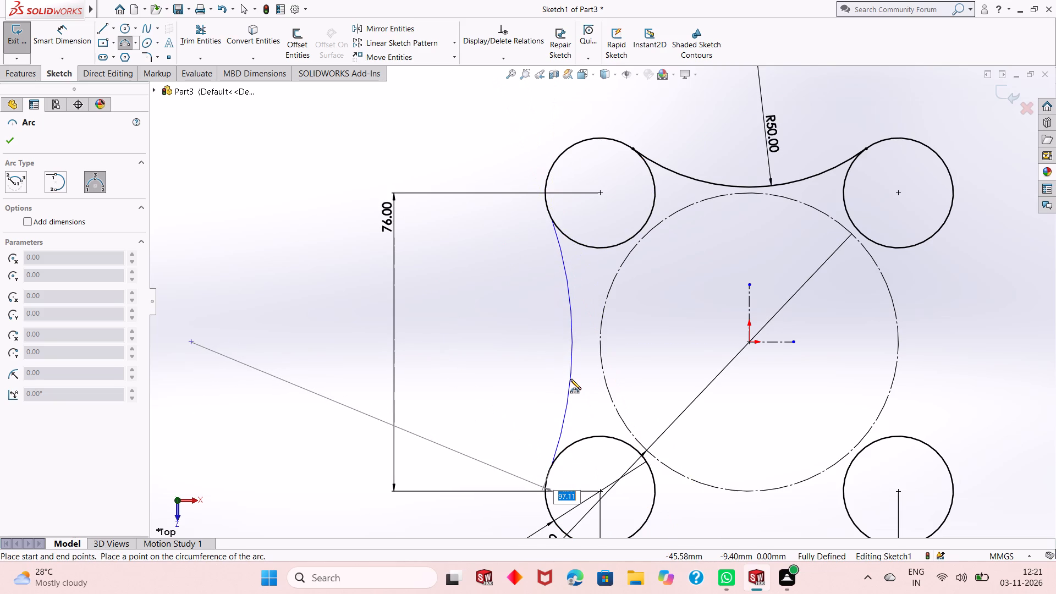
{"action": "type", "text": "50"}
{"action": "key", "text": "Return"}
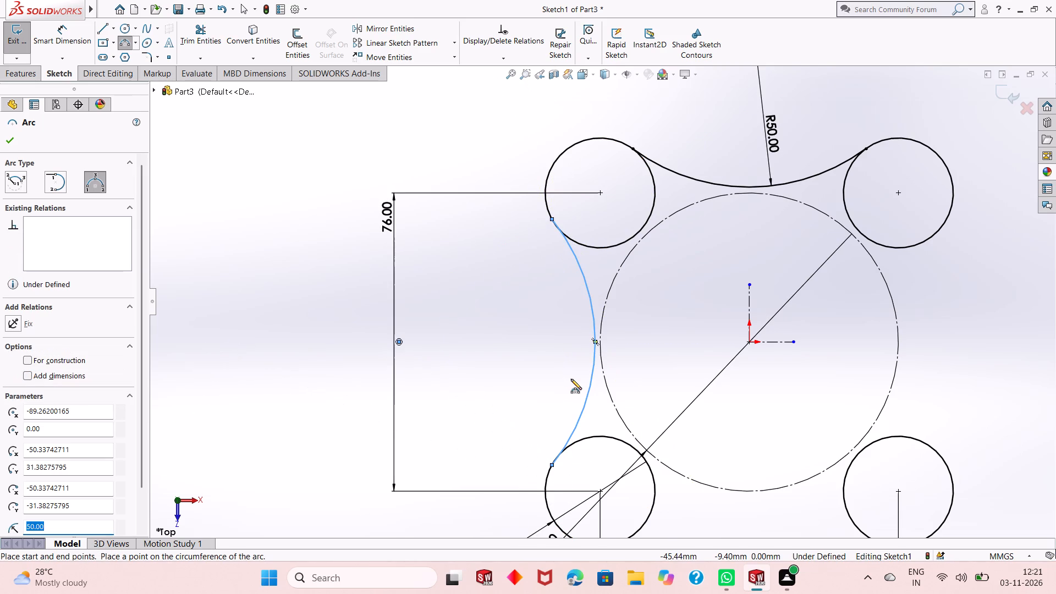
{"action": "right_click", "coordinate": [285, 234]}
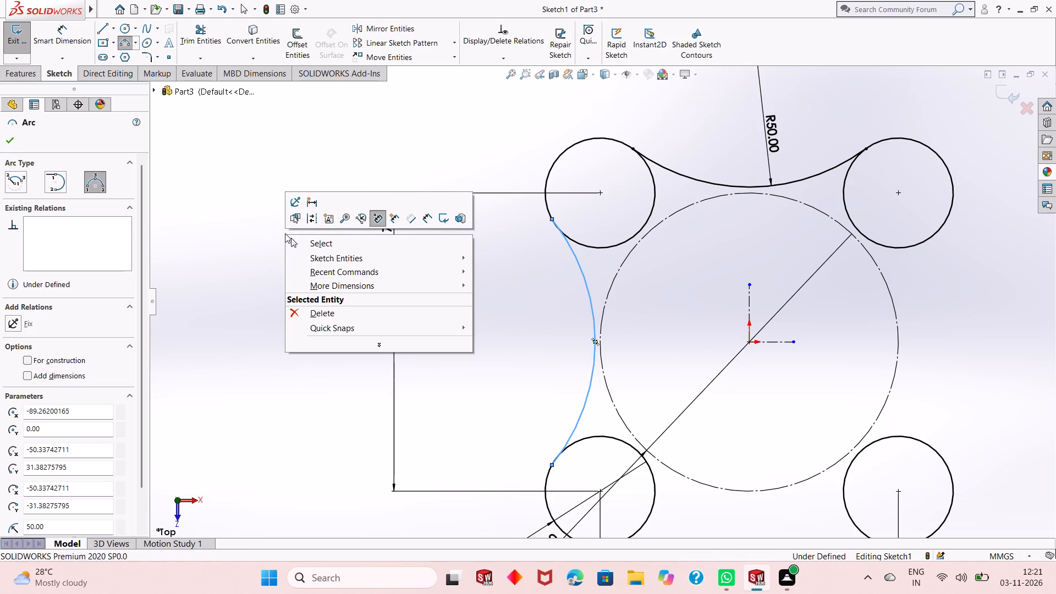
{"action": "left_click", "coordinate": [326, 245]}
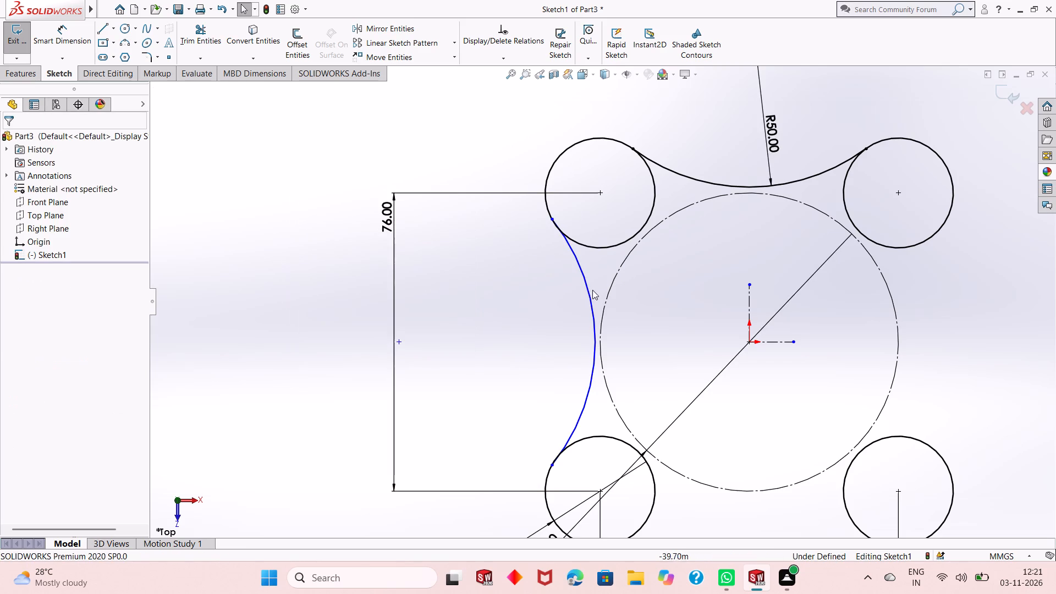
Add an equal relation between the left arc and the upper R50 arc.
{"action": "left_click", "coordinate": [575, 259]}
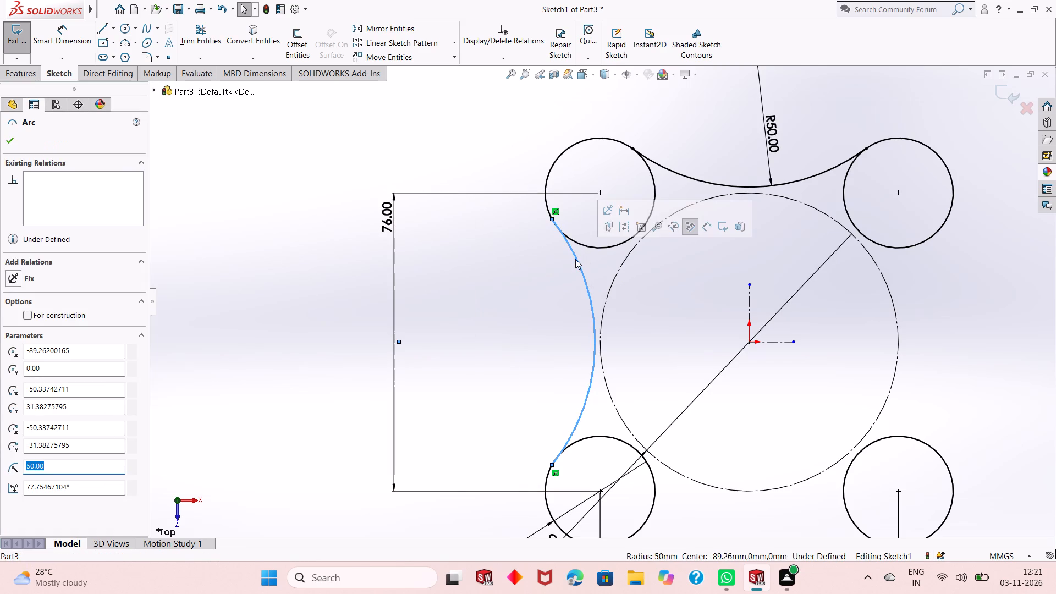
{"action": "left_click", "coordinate": [687, 179], "text": "ctrl"}
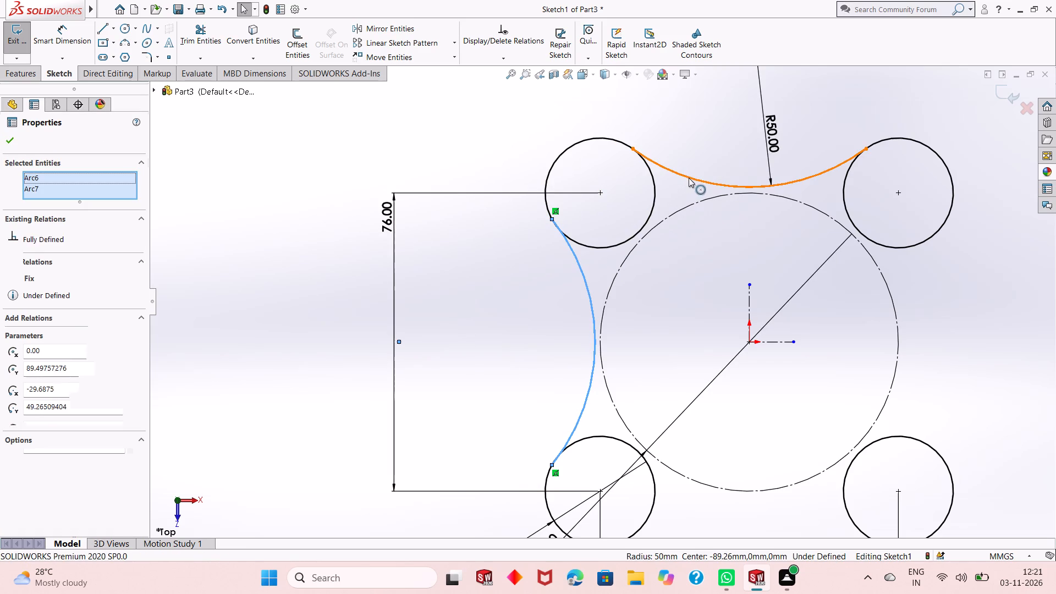
{"action": "left_click", "coordinate": [771, 130]}
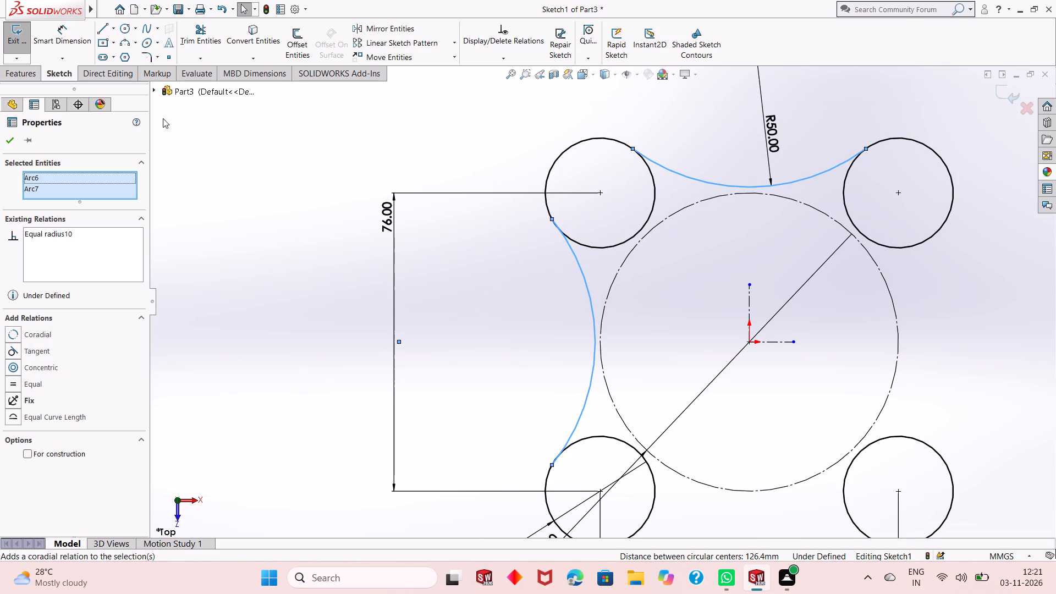
{"action": "left_click", "coordinate": [5, 140]}
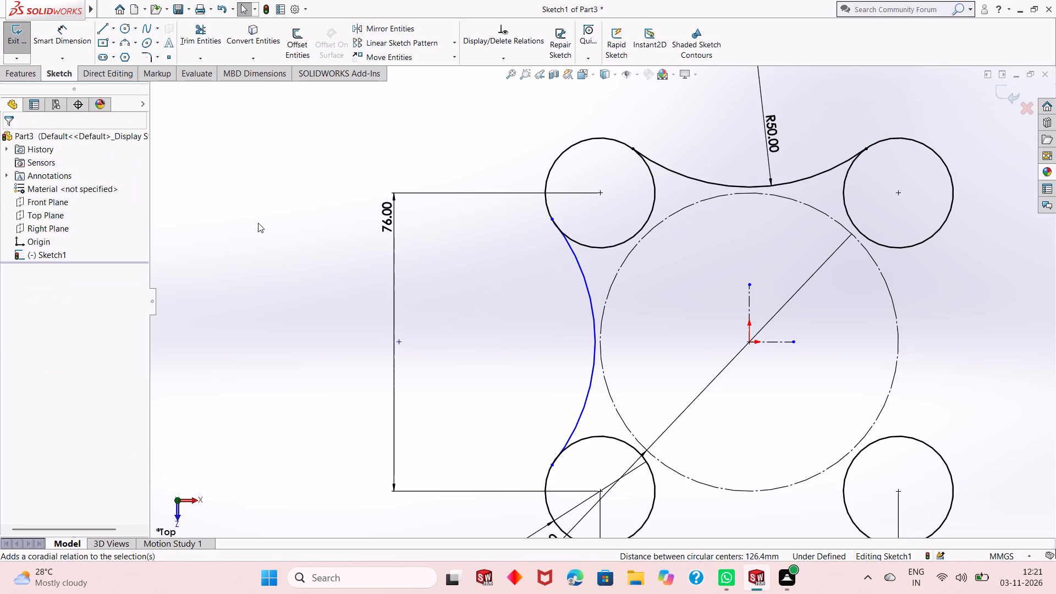
Make the left arc tangent to both the upper-left and lower-left small circles.
{"action": "left_click", "coordinate": [577, 264]}
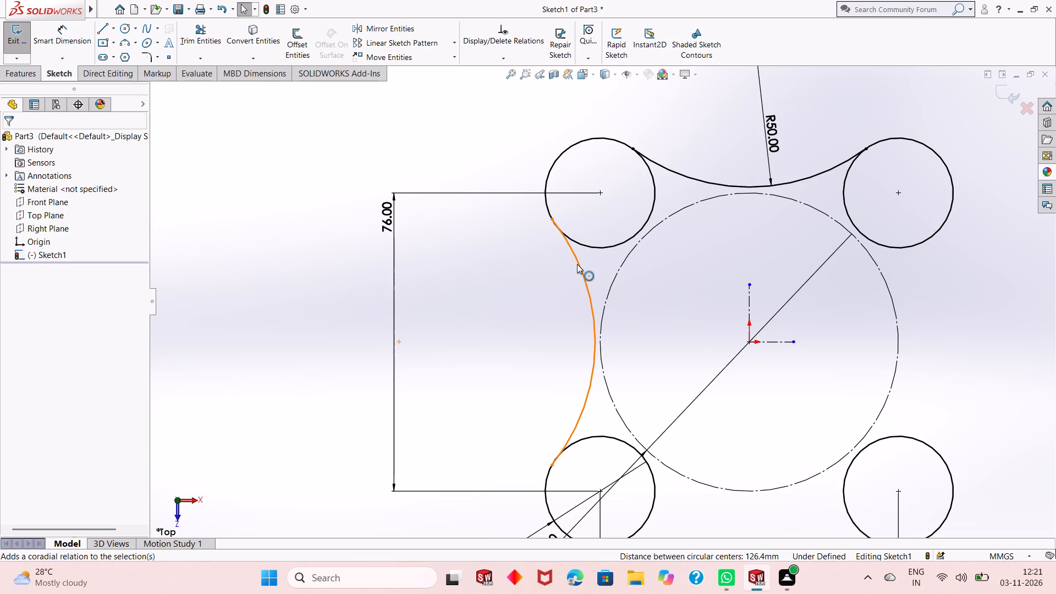
{"action": "left_click", "coordinate": [598, 249], "text": "ctrl"}
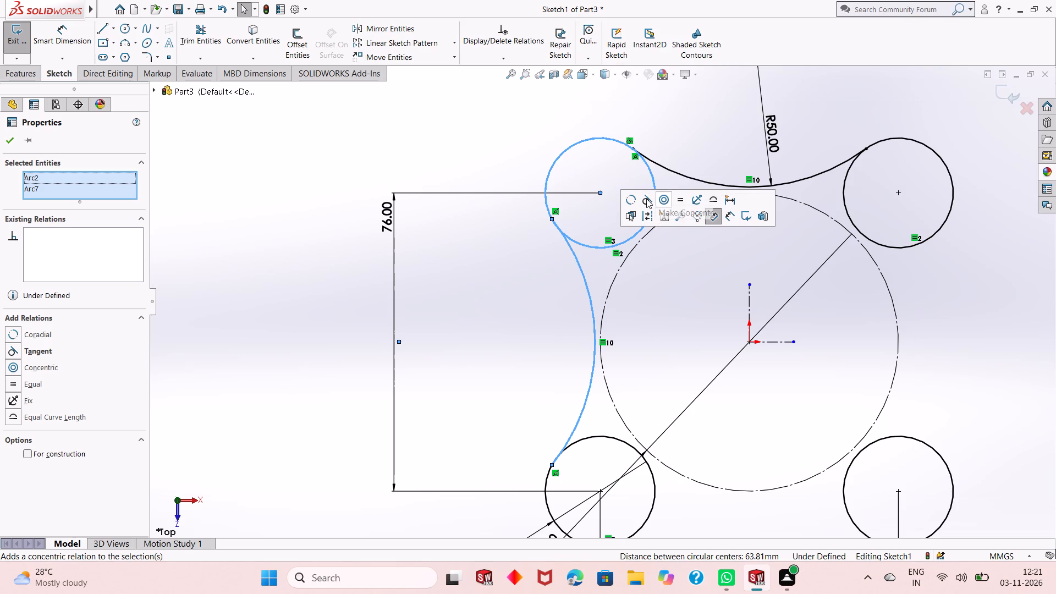
{"action": "left_click", "coordinate": [646, 199]}
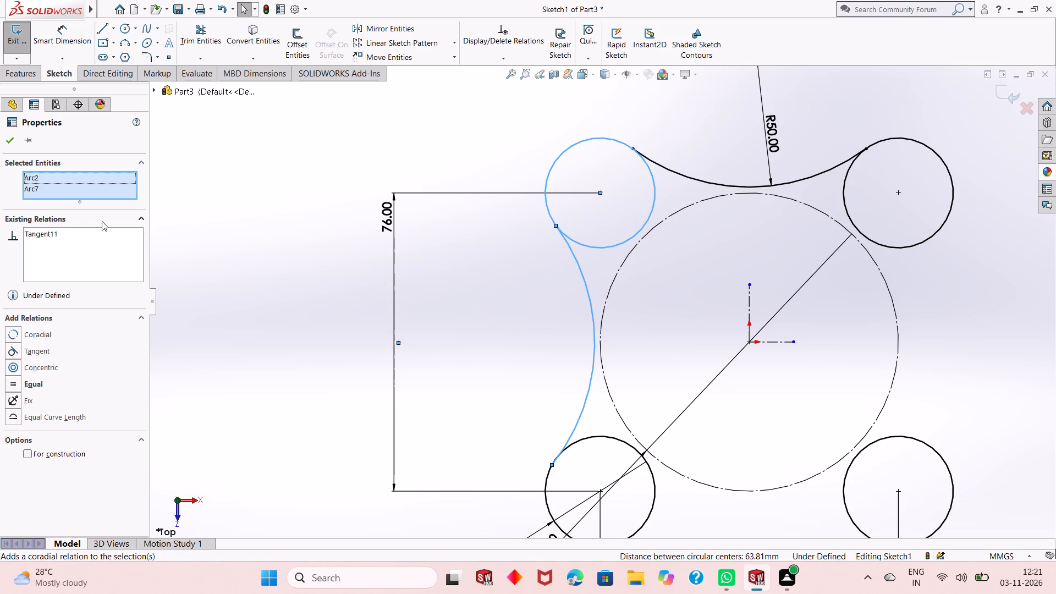
{"action": "left_click", "coordinate": [8, 137]}
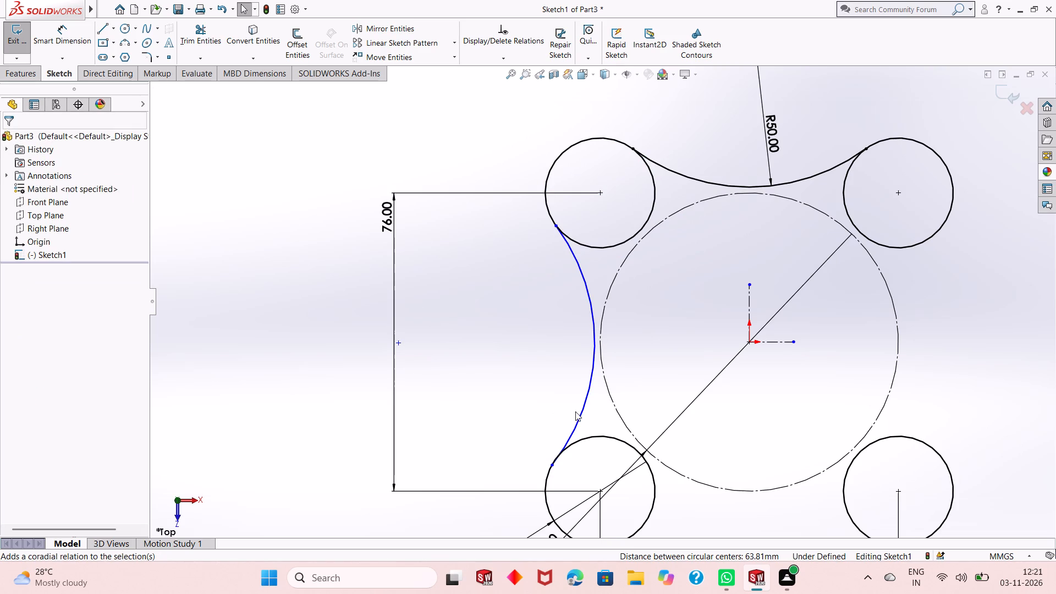
{"action": "left_click", "coordinate": [581, 408]}
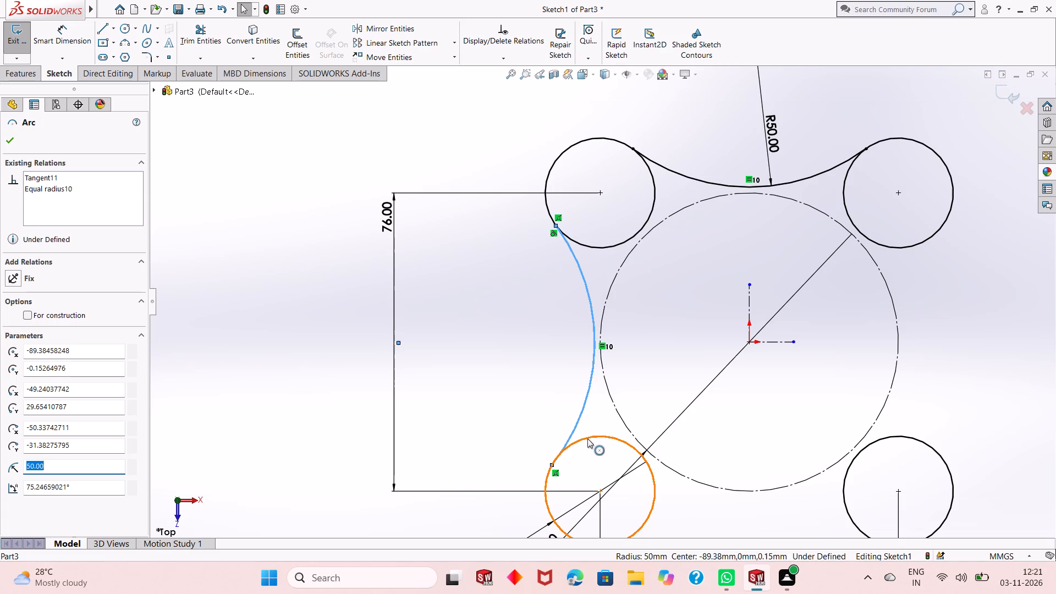
{"action": "left_click", "coordinate": [587, 438], "text": "ctrl"}
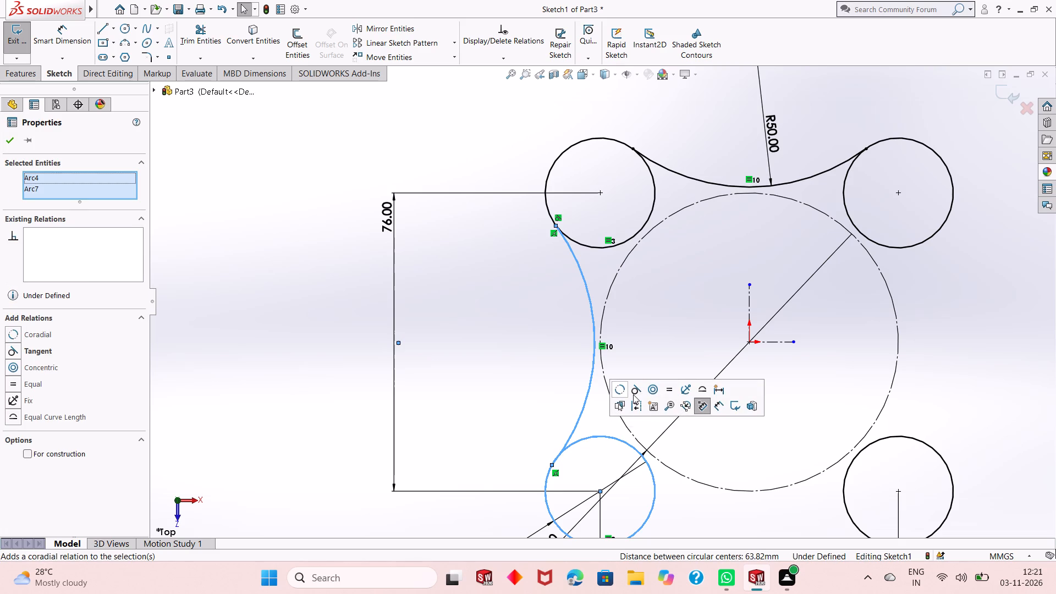
{"action": "left_click", "coordinate": [634, 394]}
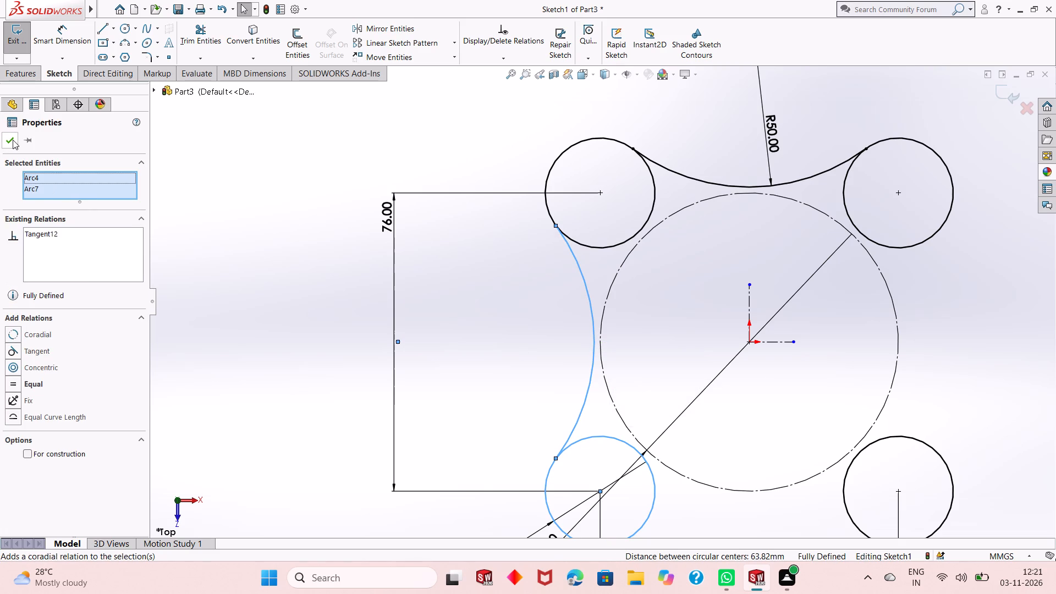
{"action": "left_click", "coordinate": [13, 140]}
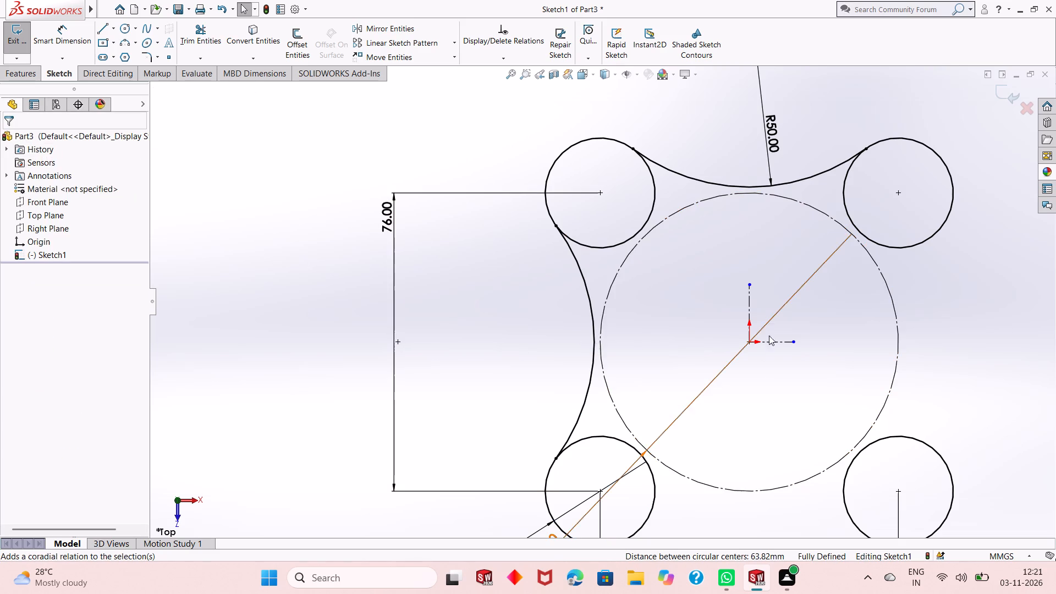
Draw a three-point arc of 50 mm radius between the two lower small circles, bulging toward the construction circle.
{"action": "scroll", "coordinate": [558, 317], "scroll_direction": "up", "scroll_amount": 2}
{"action": "scroll", "coordinate": [674, 440], "scroll_direction": "up", "scroll_amount": 1}
{"action": "scroll", "coordinate": [691, 457], "scroll_direction": "down", "scroll_amount": 2}
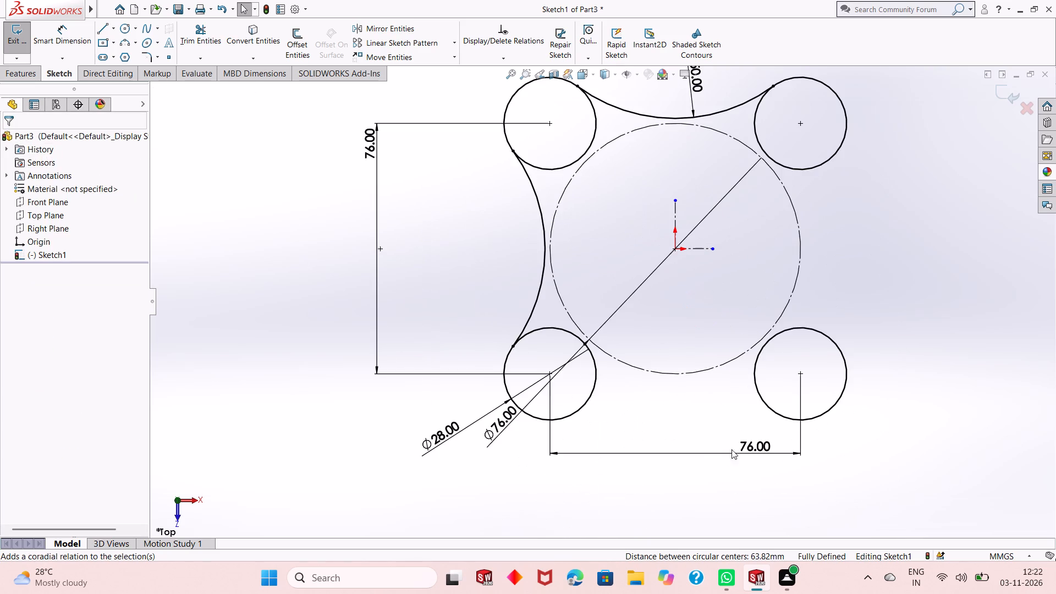
{"action": "scroll", "coordinate": [776, 410], "scroll_direction": "down", "scroll_amount": 1}
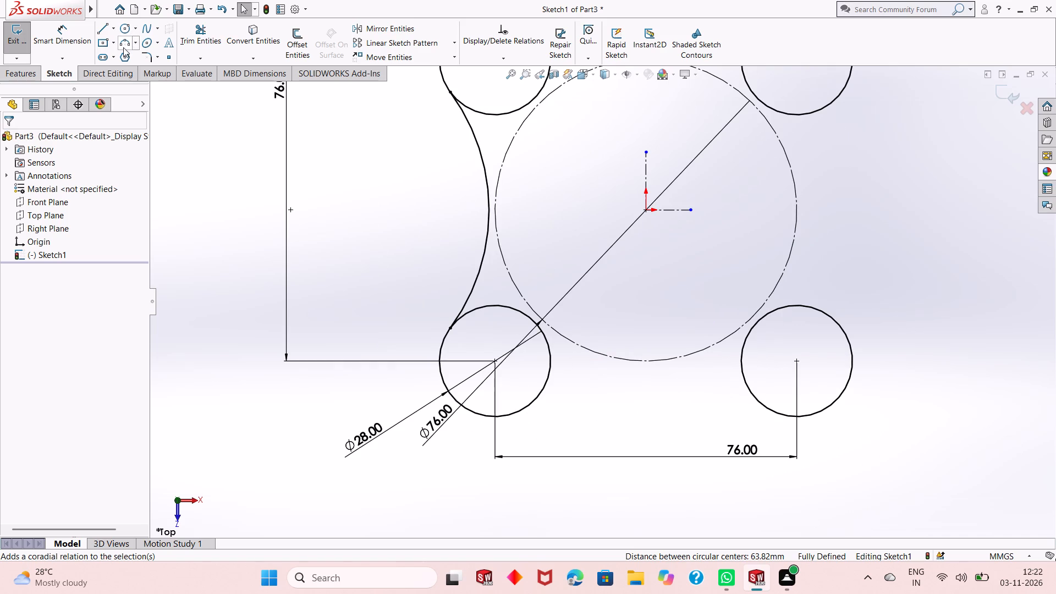
{"action": "left_click", "coordinate": [123, 47]}
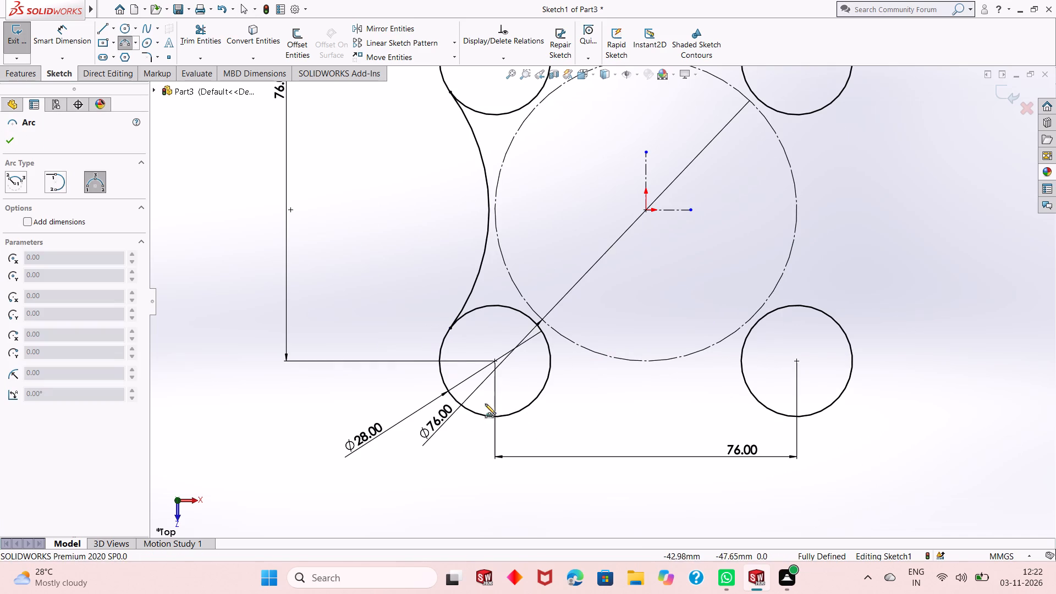
{"action": "left_click", "coordinate": [527, 405]}
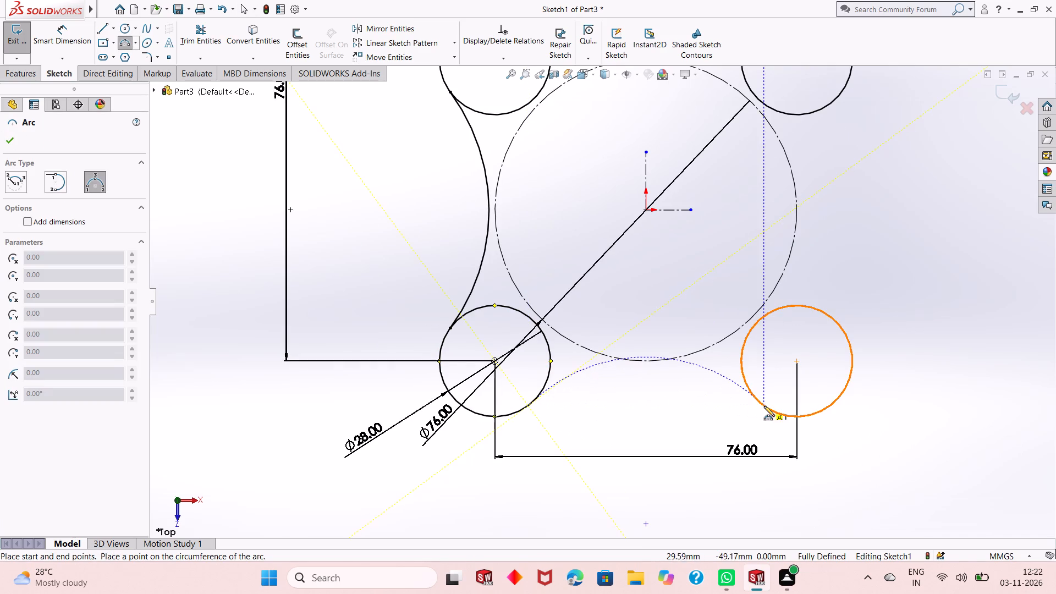
{"action": "left_click", "coordinate": [764, 406]}
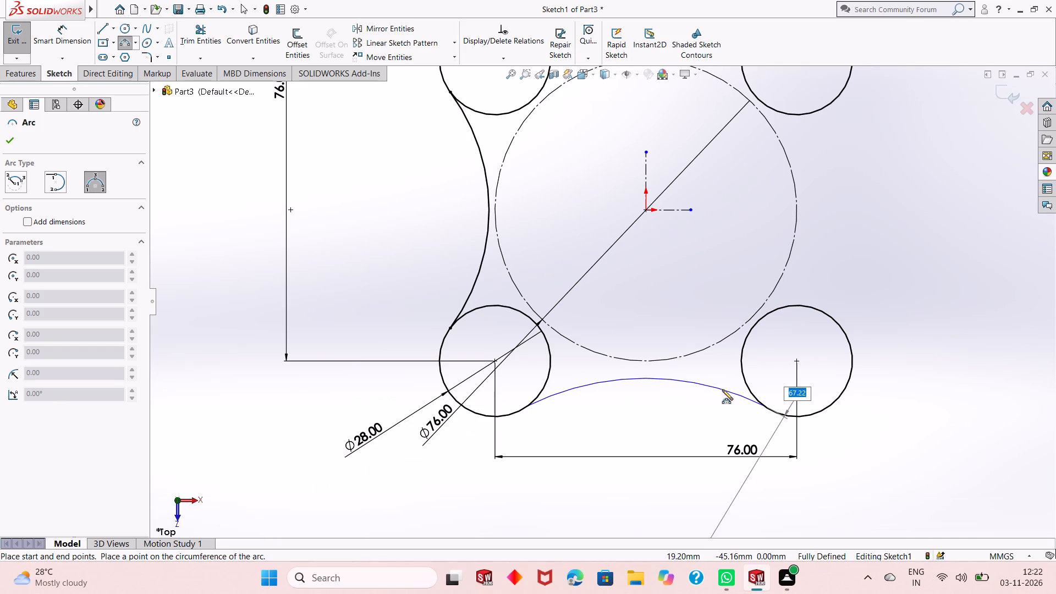
{"action": "type", "text": "50"}
{"action": "key", "text": "Return"}
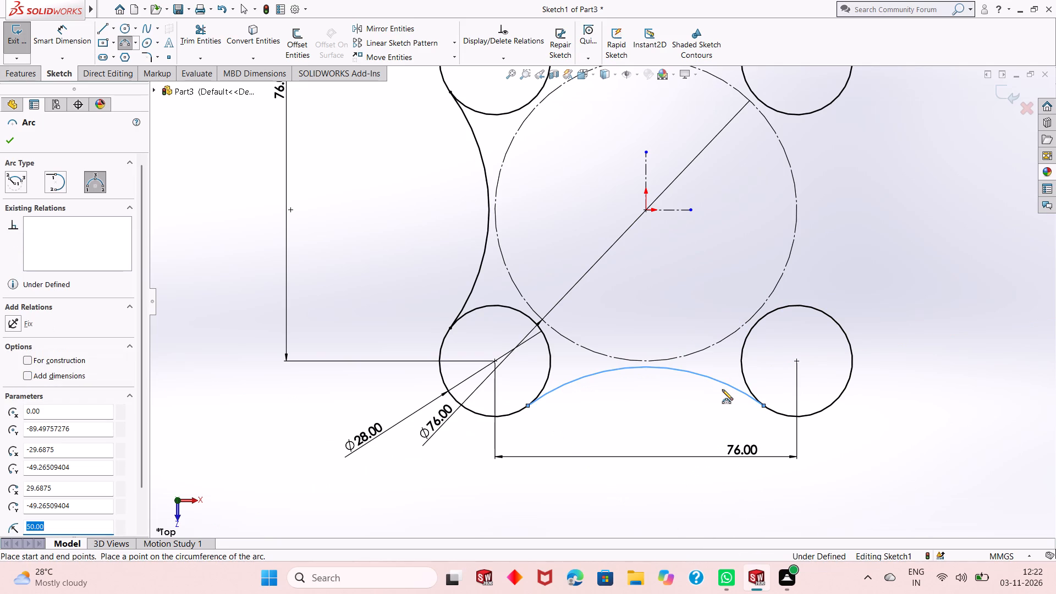
{"action": "right_click", "coordinate": [848, 252]}
{"action": "left_click", "coordinate": [873, 260]}
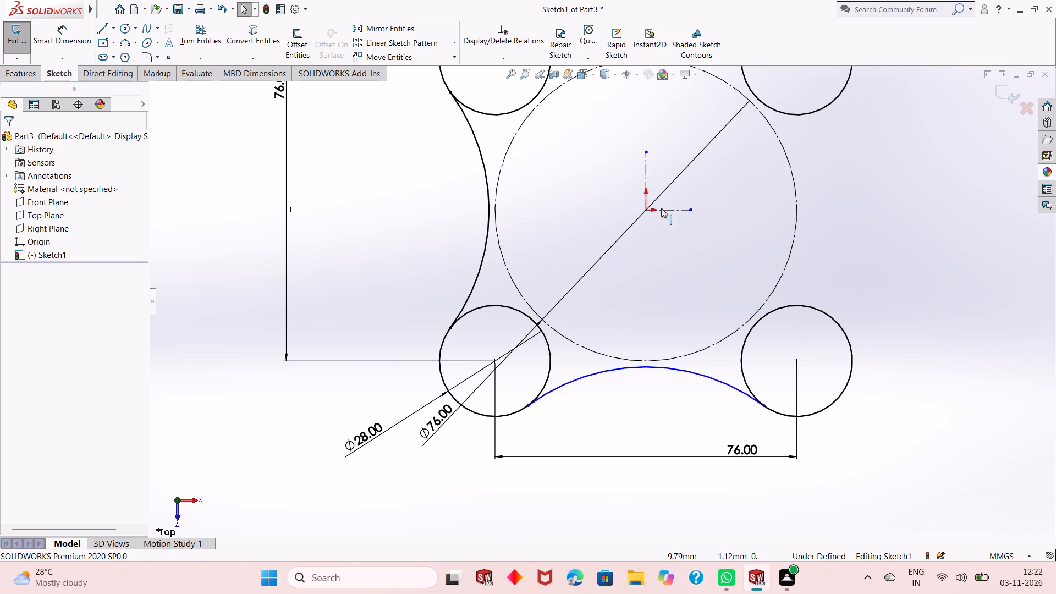
Add a 50 mm radius dimension to the arc between the two lower small circles.
{"action": "left_click", "coordinate": [79, 40]}
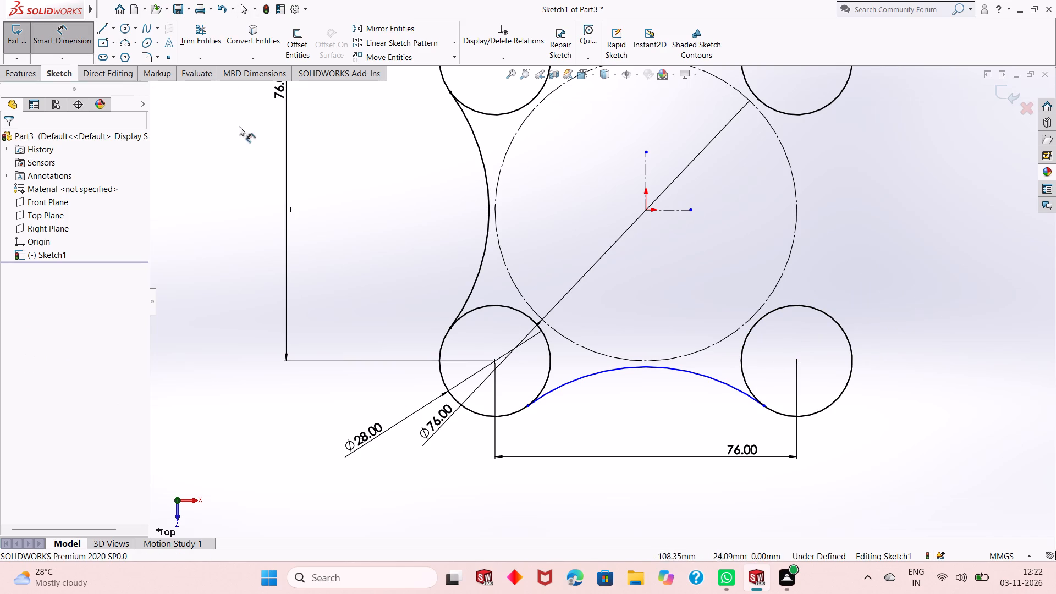
{"action": "left_click", "coordinate": [728, 388]}
{"action": "left_click", "coordinate": [764, 348]}
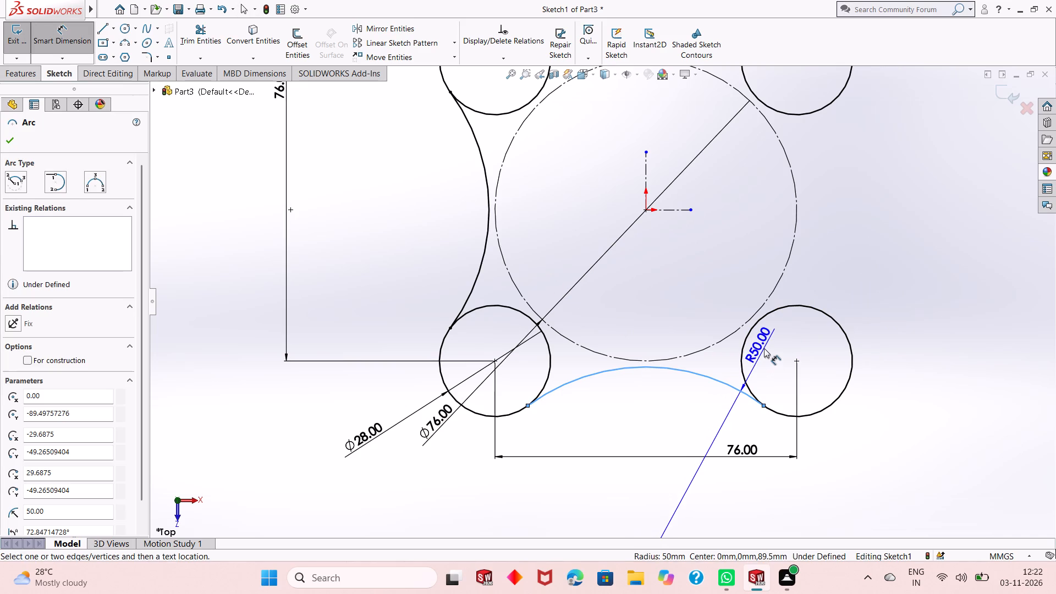
{"action": "key", "text": "Return"}
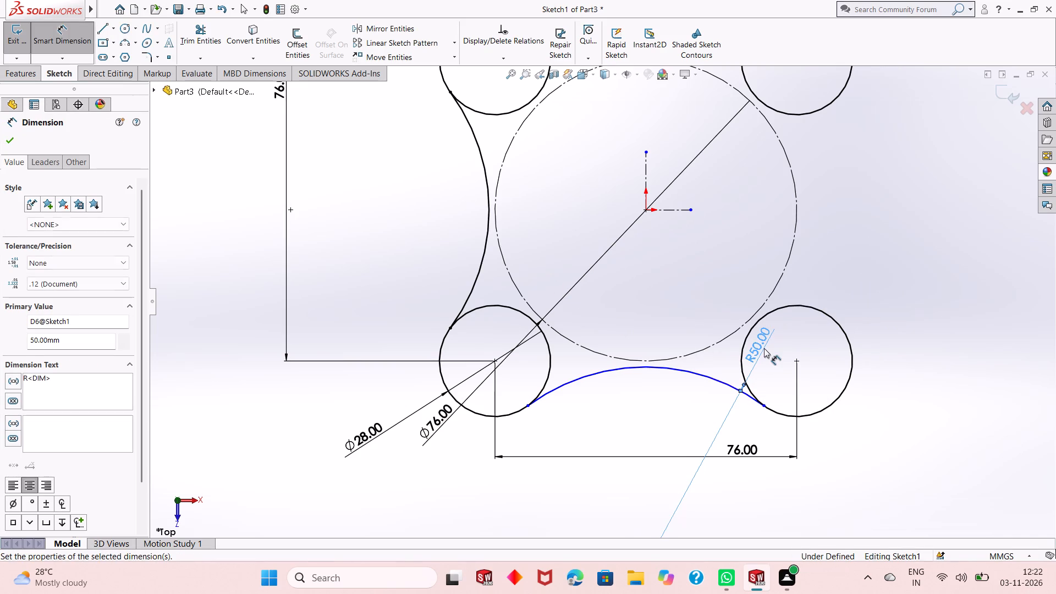
{"action": "right_click", "coordinate": [827, 218]}
{"action": "left_click", "coordinate": [843, 249]}
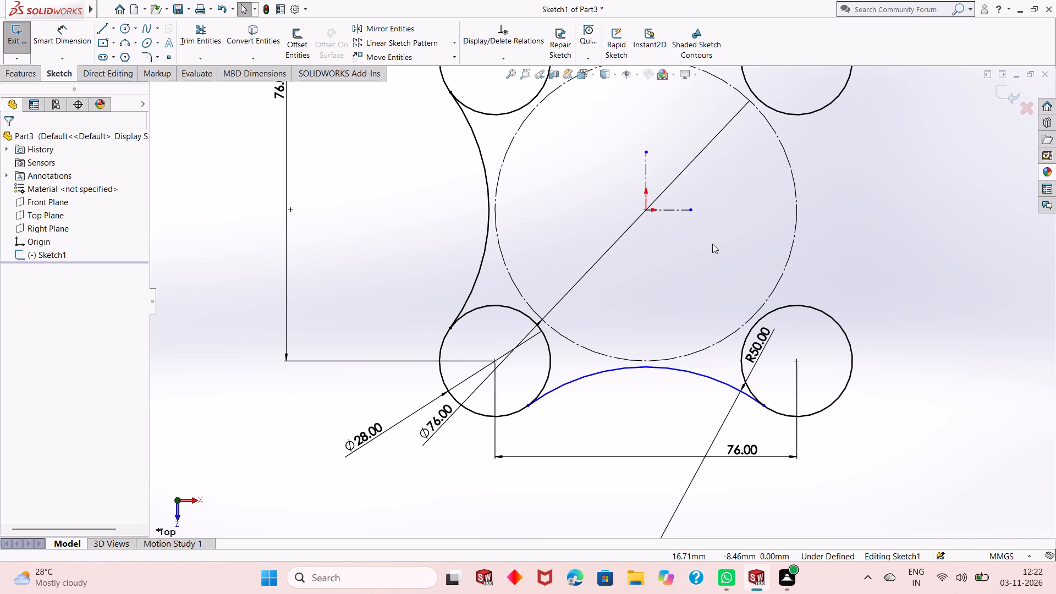
Make the lower arc tangent to both the lower-left and lower-right small circles.
{"action": "left_click", "coordinate": [566, 386]}
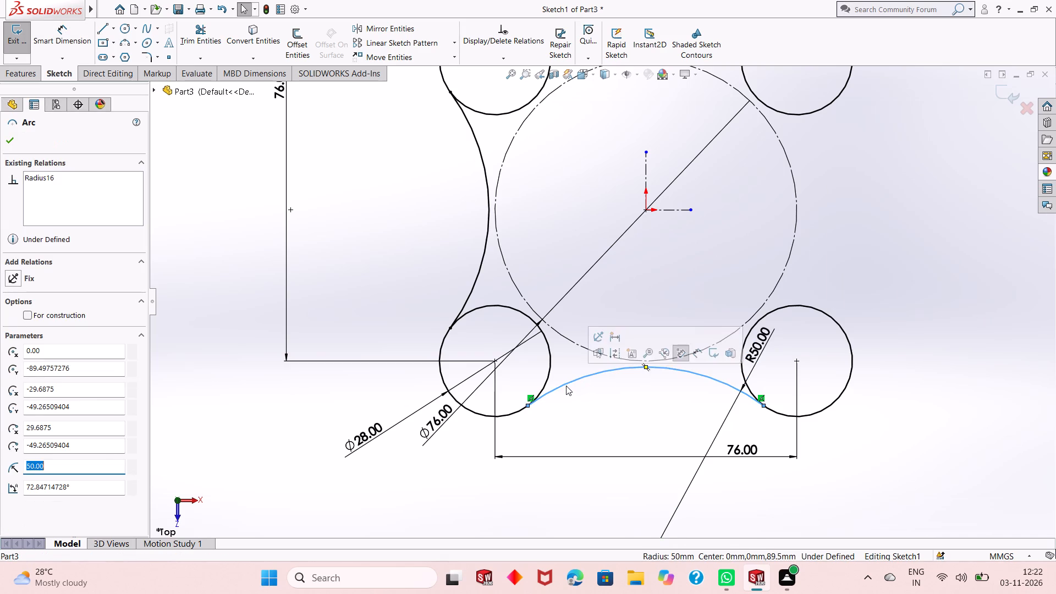
{"action": "left_click", "coordinate": [553, 362], "text": "ctrl"}
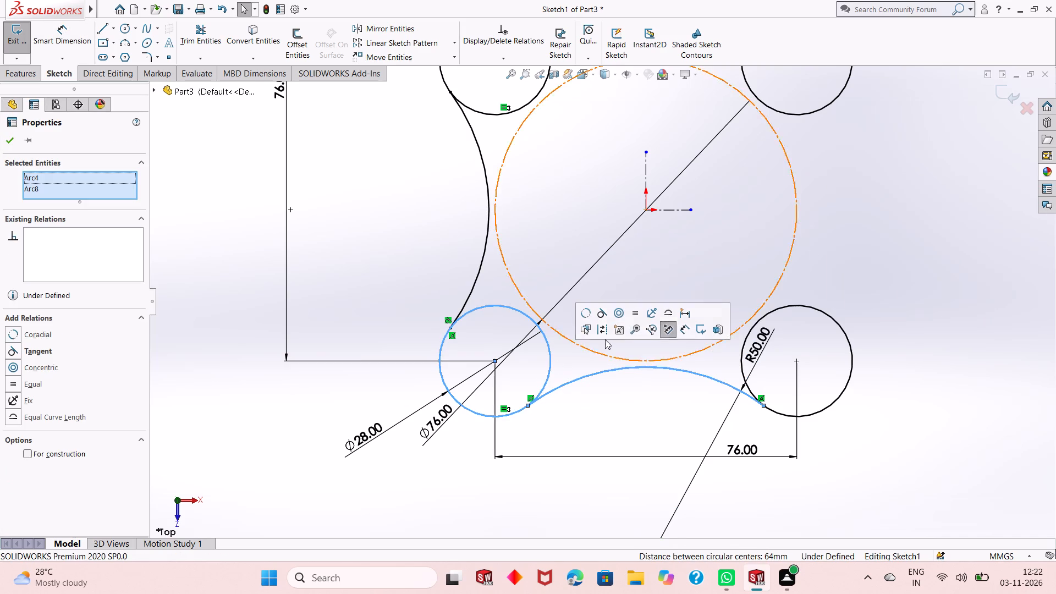
{"action": "left_click", "coordinate": [602, 314]}
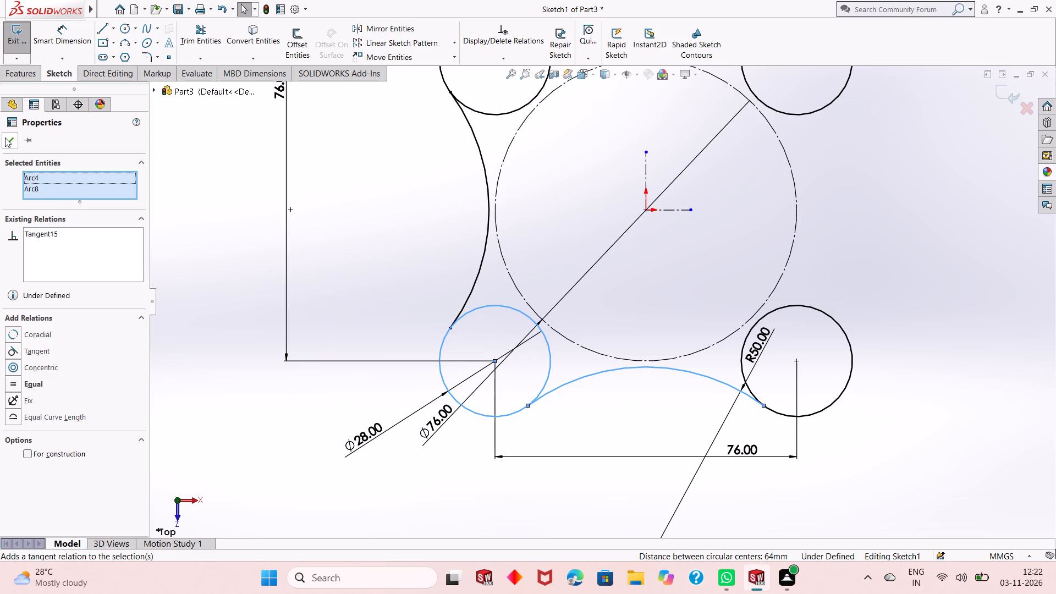
{"action": "left_click", "coordinate": [5, 137]}
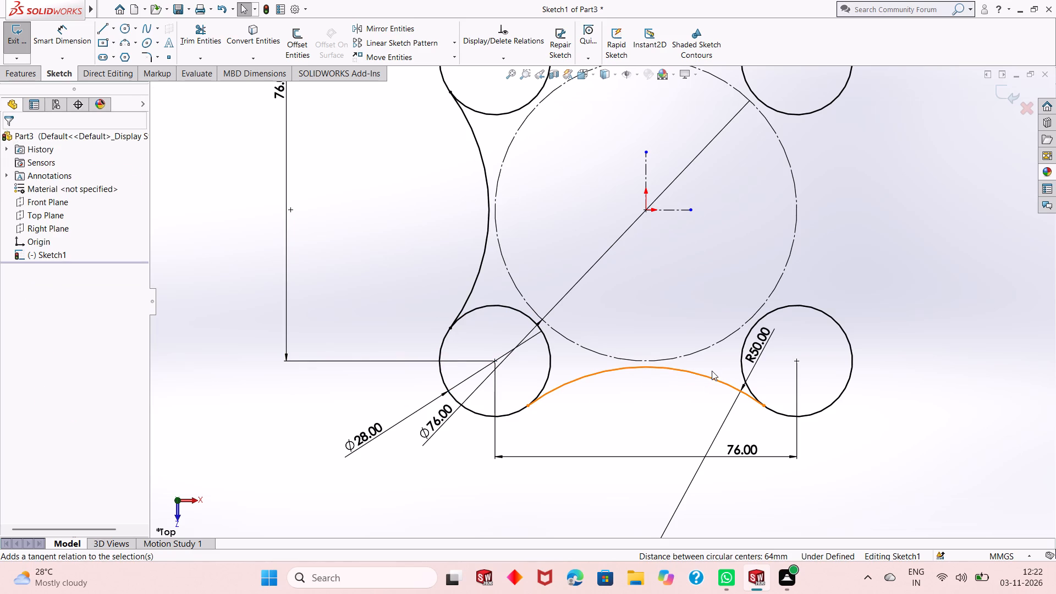
{"action": "left_click", "coordinate": [708, 375]}
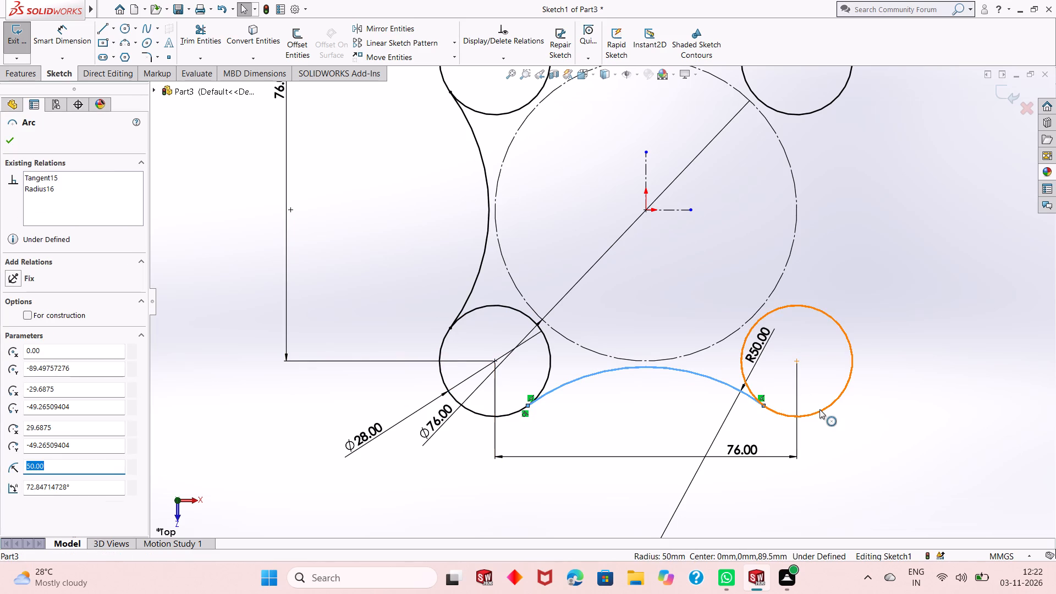
{"action": "left_click", "coordinate": [820, 410], "text": "ctrl"}
{"action": "left_click", "coordinate": [867, 362]}
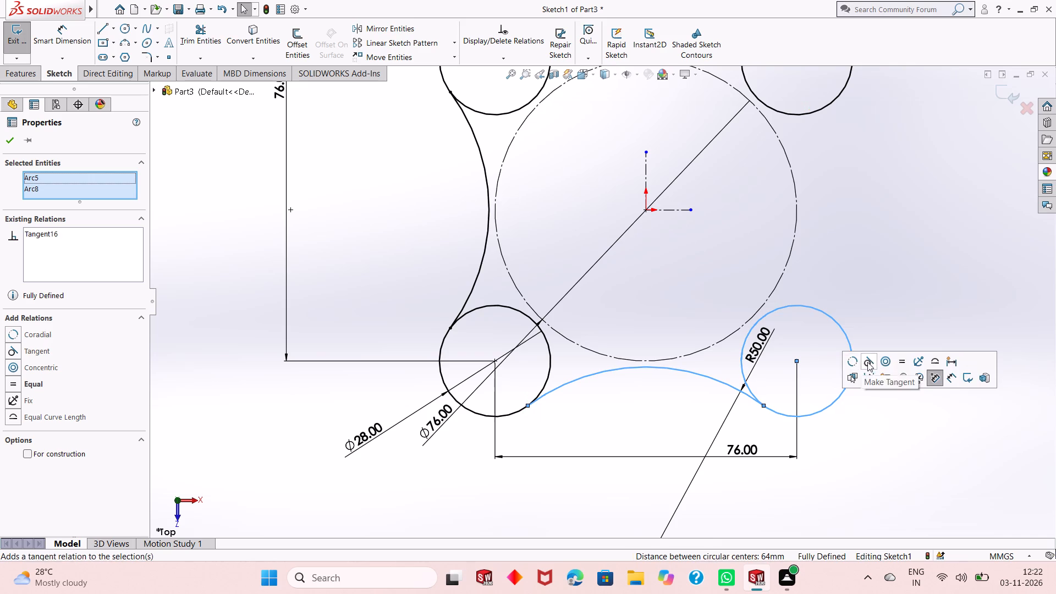
{"action": "left_click", "coordinate": [7, 137]}
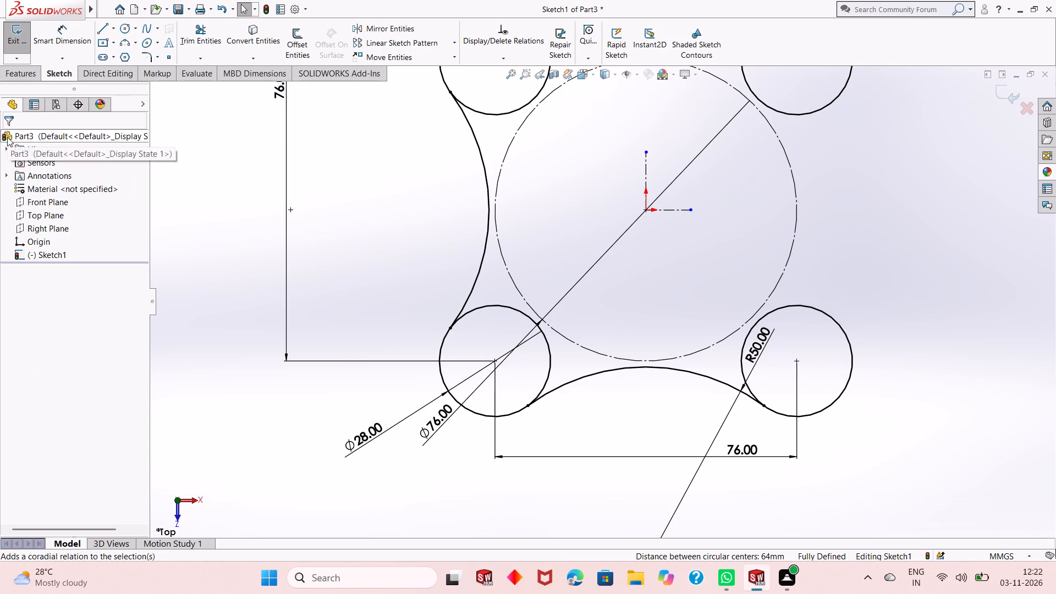
Draw a three-point arc of 52 mm radius between the two right small circles, bulging toward the construction circle.
{"action": "scroll", "coordinate": [499, 337], "scroll_direction": "up", "scroll_amount": 3}
{"action": "scroll", "coordinate": [795, 211], "scroll_direction": "down", "scroll_amount": 3}
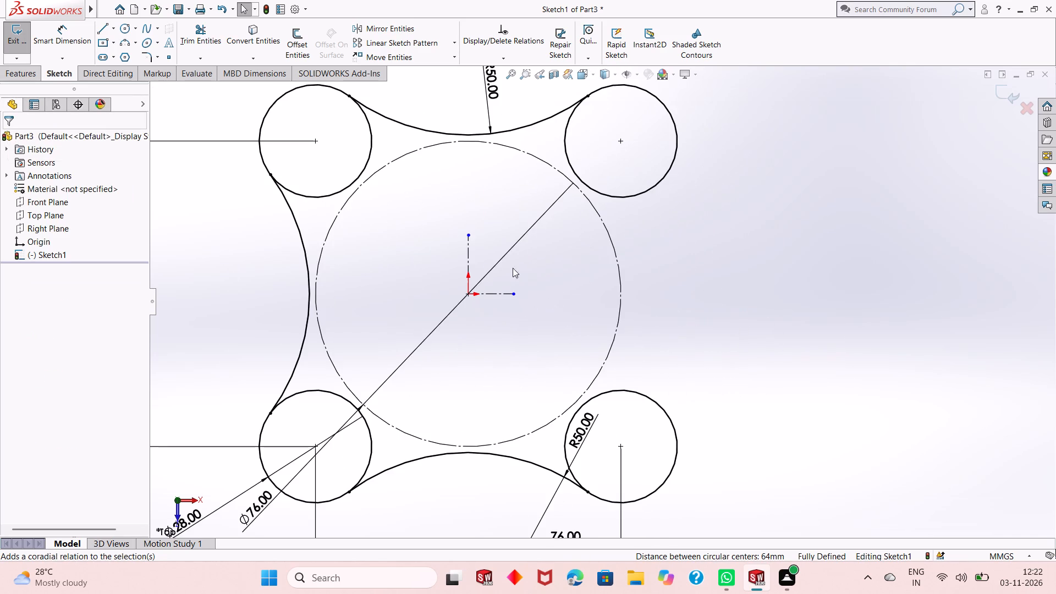
{"action": "left_click", "coordinate": [125, 48]}
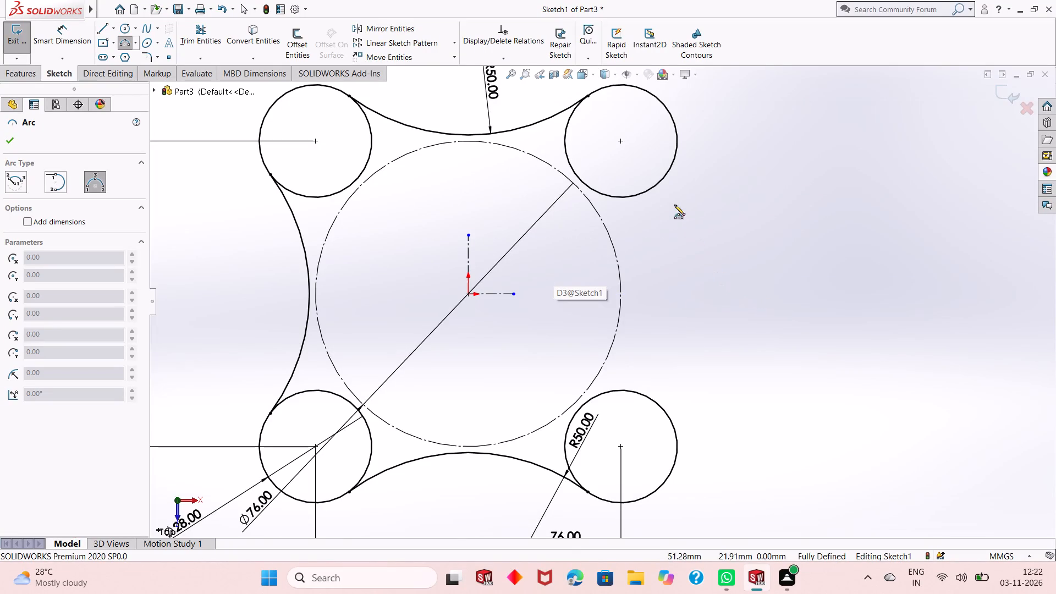
{"action": "left_click", "coordinate": [676, 159]}
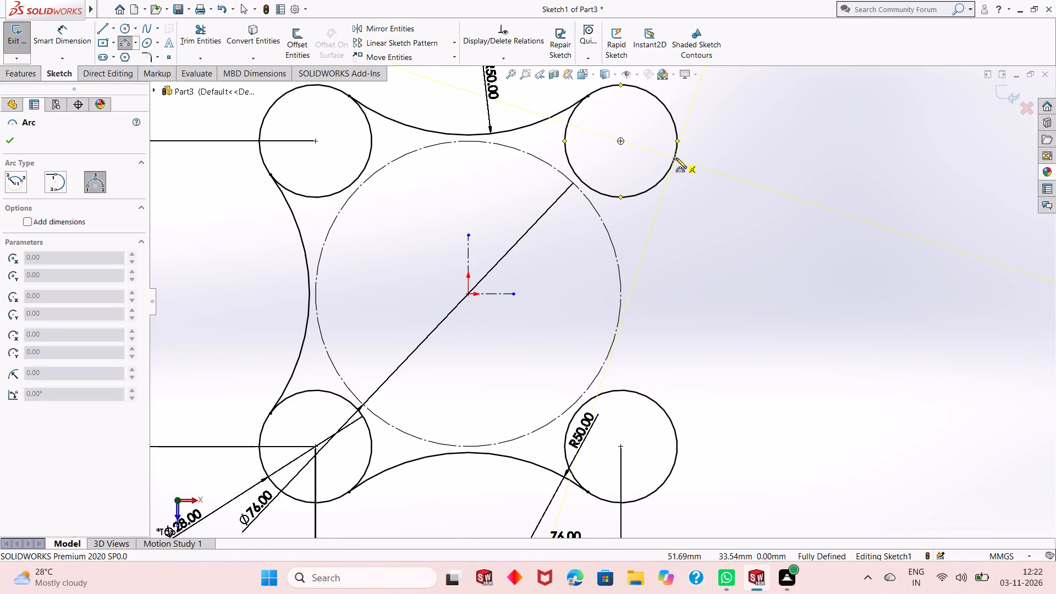
{"action": "left_click", "coordinate": [662, 404]}
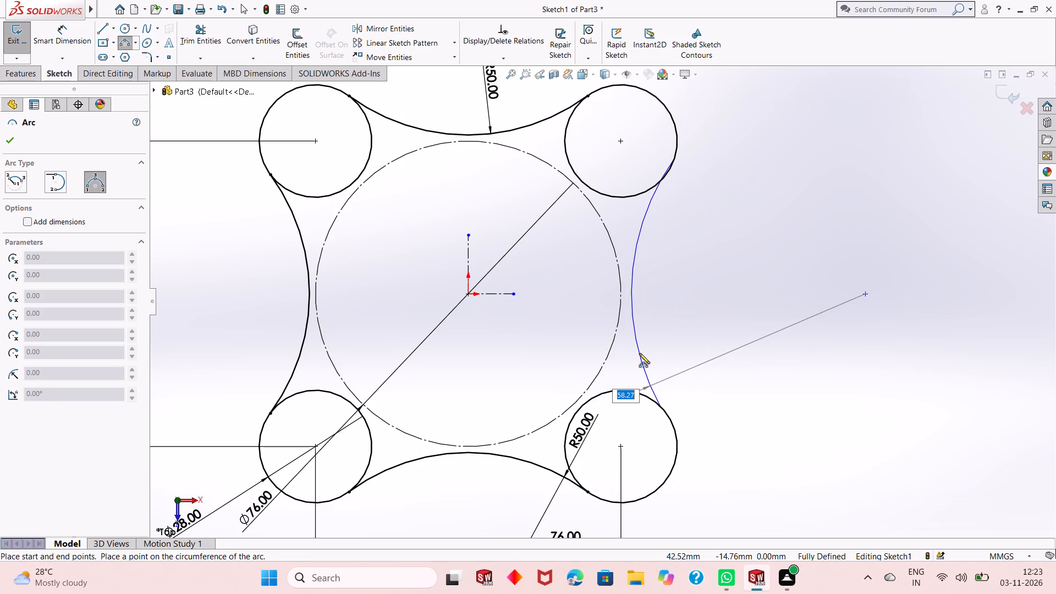
{"action": "type", "text": "52"}
{"action": "key", "text": "Return"}
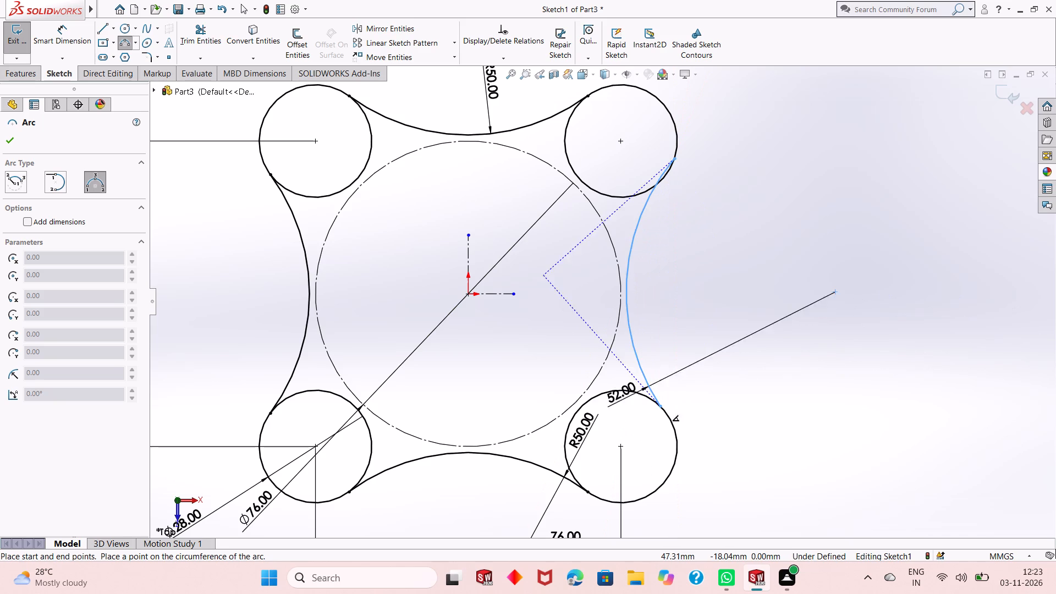
Add a 54 mm radius dimension to the arc between the two right small circles.
{"action": "right_click", "coordinate": [730, 285]}
{"action": "left_click", "coordinate": [742, 293]}
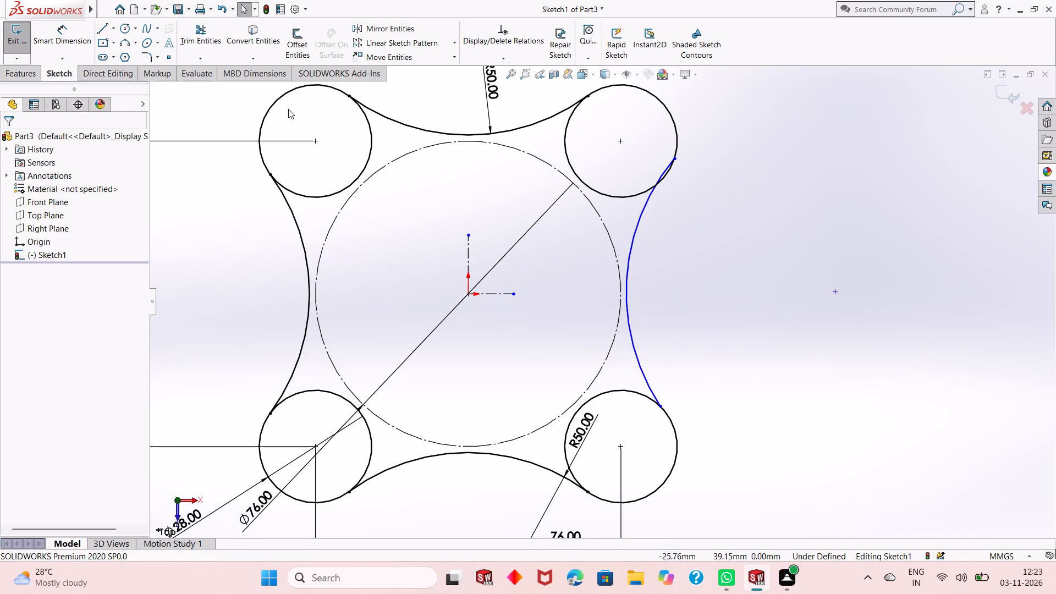
{"action": "left_click", "coordinate": [72, 36]}
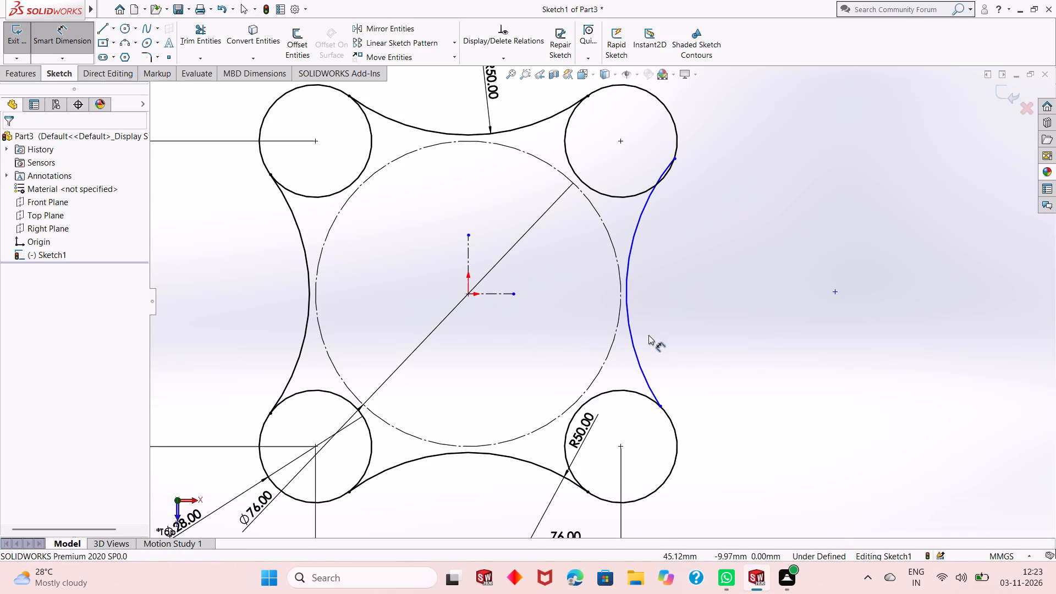
{"action": "left_click", "coordinate": [636, 356]}
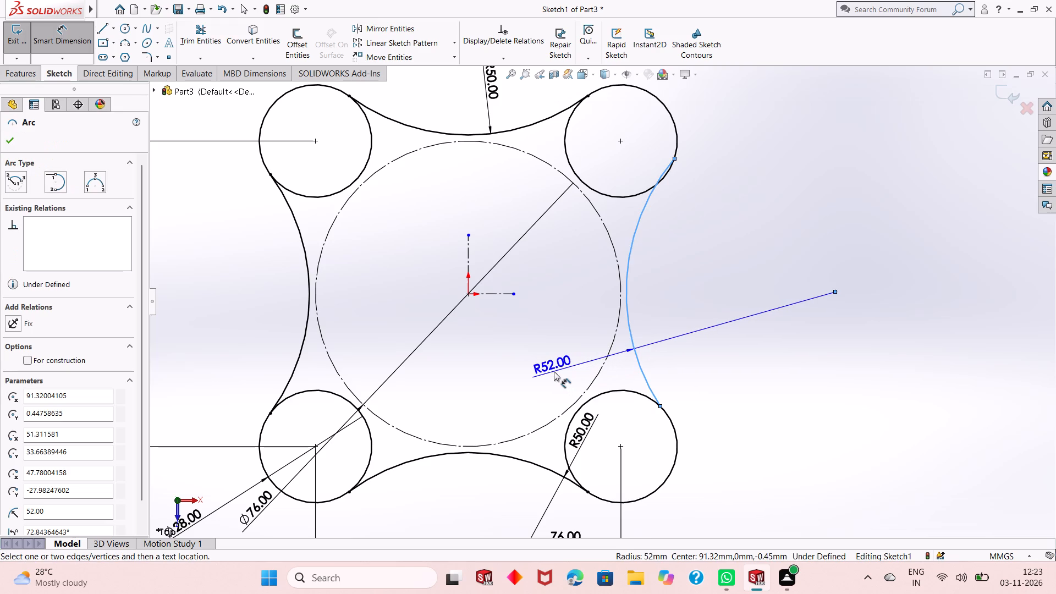
{"action": "left_click", "coordinate": [554, 372]}
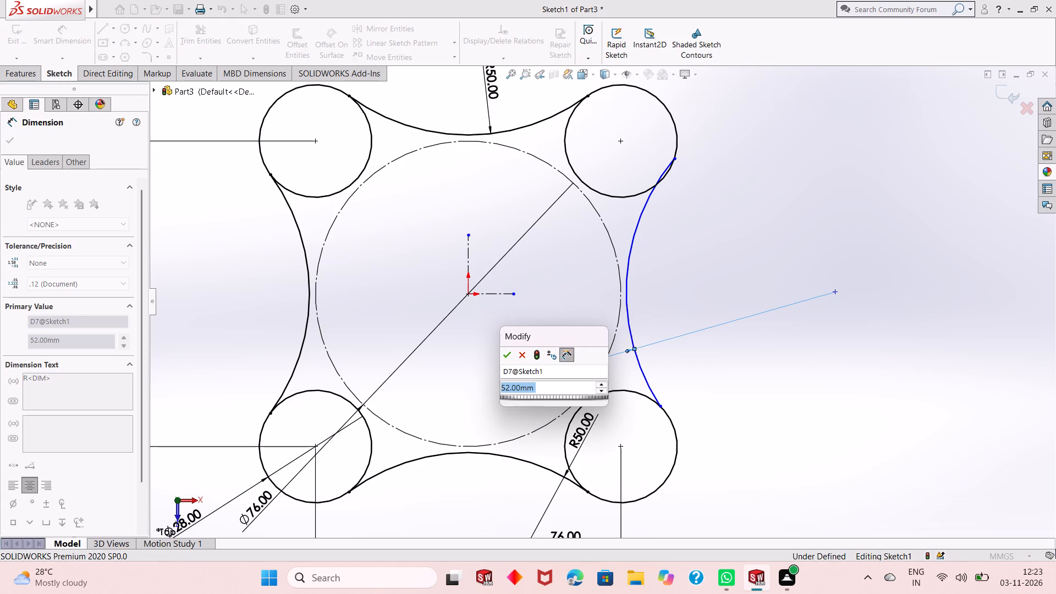
{"action": "key", "text": "5"}
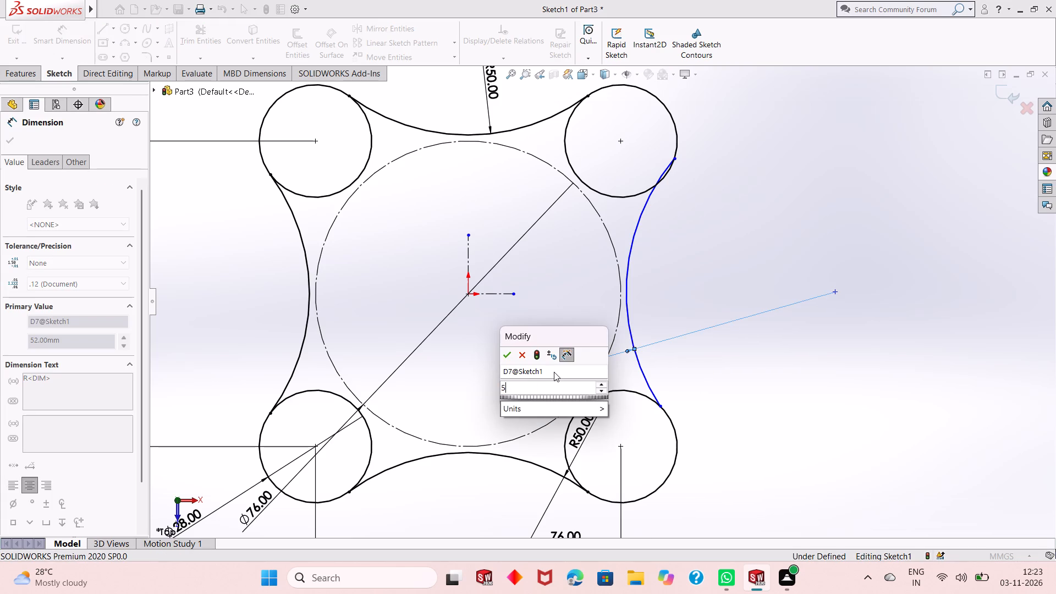
{"action": "key", "text": "4"}
{"action": "key", "text": "Return"}
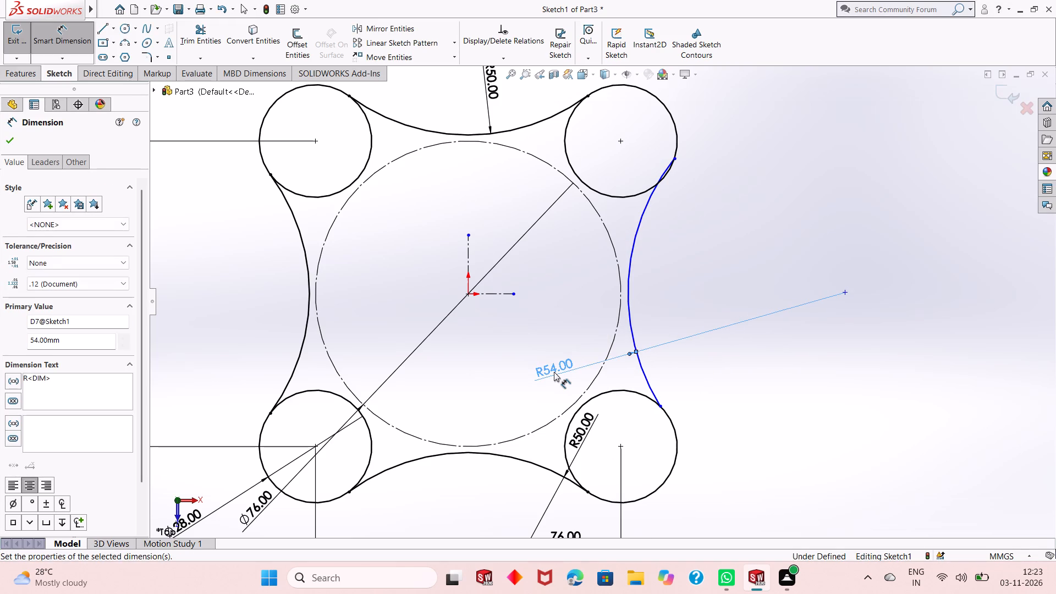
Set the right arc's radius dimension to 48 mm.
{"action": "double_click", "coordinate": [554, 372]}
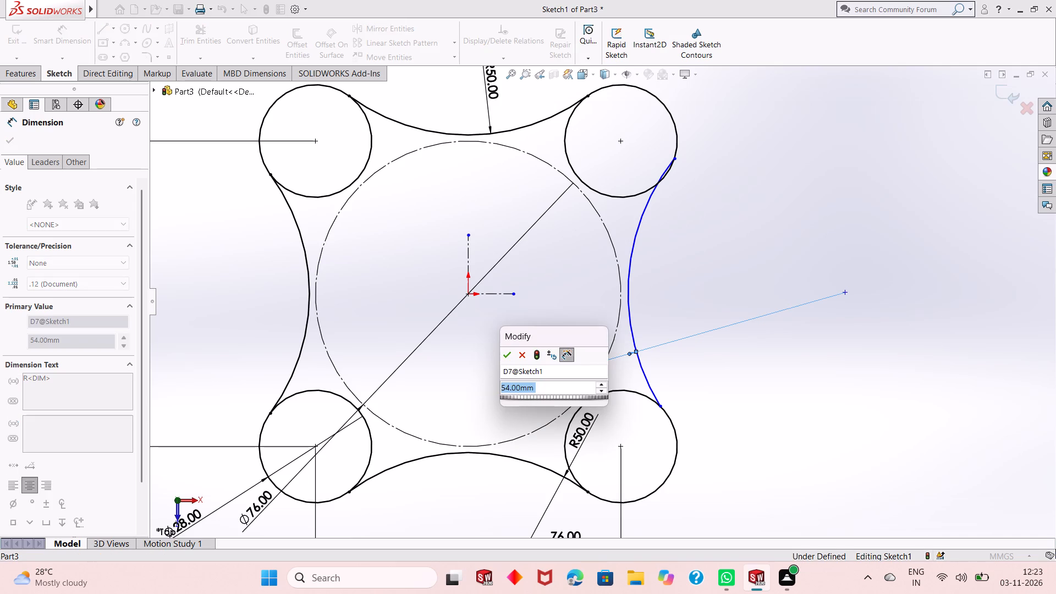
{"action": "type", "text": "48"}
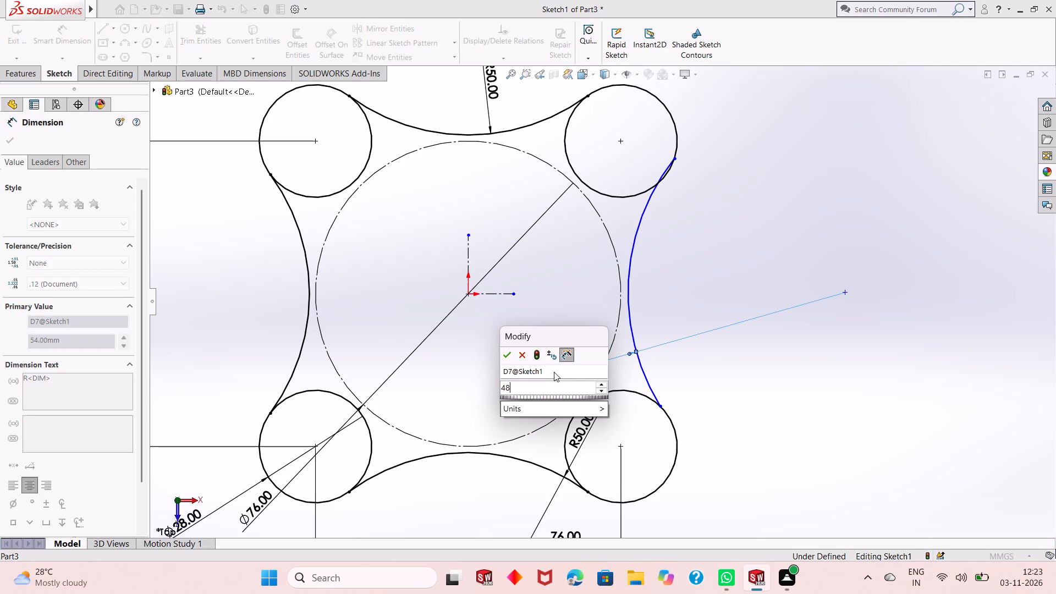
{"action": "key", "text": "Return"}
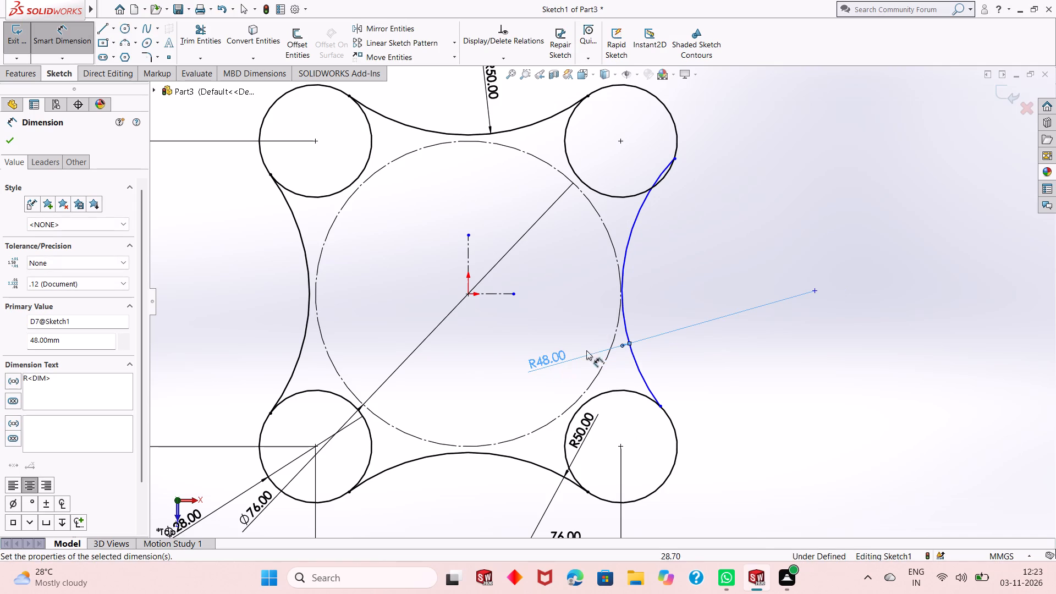
Set the right arc's radius dimension to 50 mm.
{"action": "scroll", "coordinate": [675, 285], "scroll_direction": "down", "scroll_amount": 4}
{"action": "scroll", "coordinate": [557, 311], "scroll_direction": "down", "scroll_amount": 3}
{"action": "scroll", "coordinate": [557, 311], "scroll_direction": "up", "scroll_amount": 4}
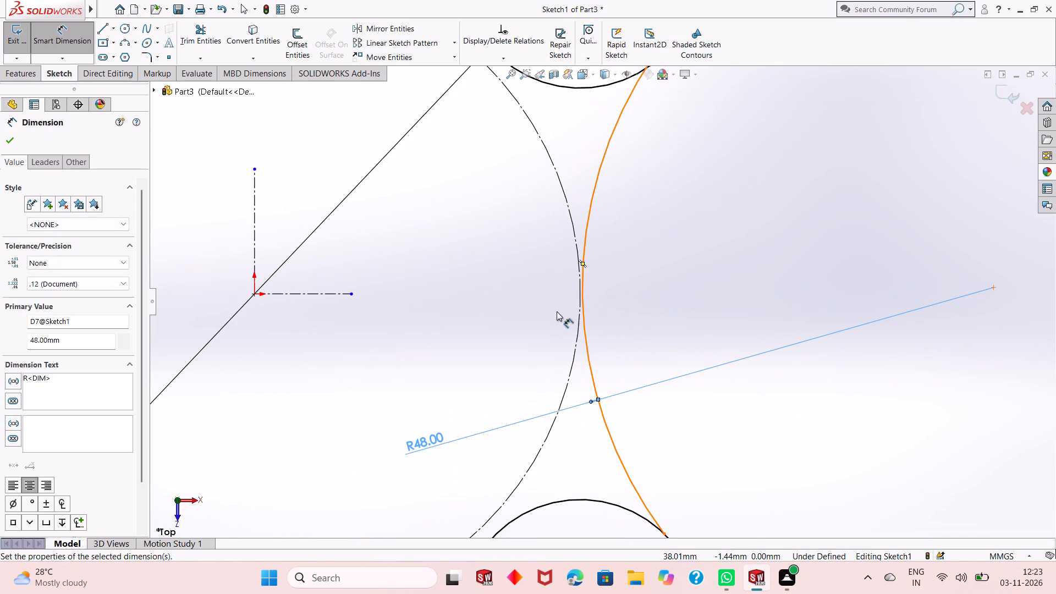
{"action": "double_click", "coordinate": [453, 419]}
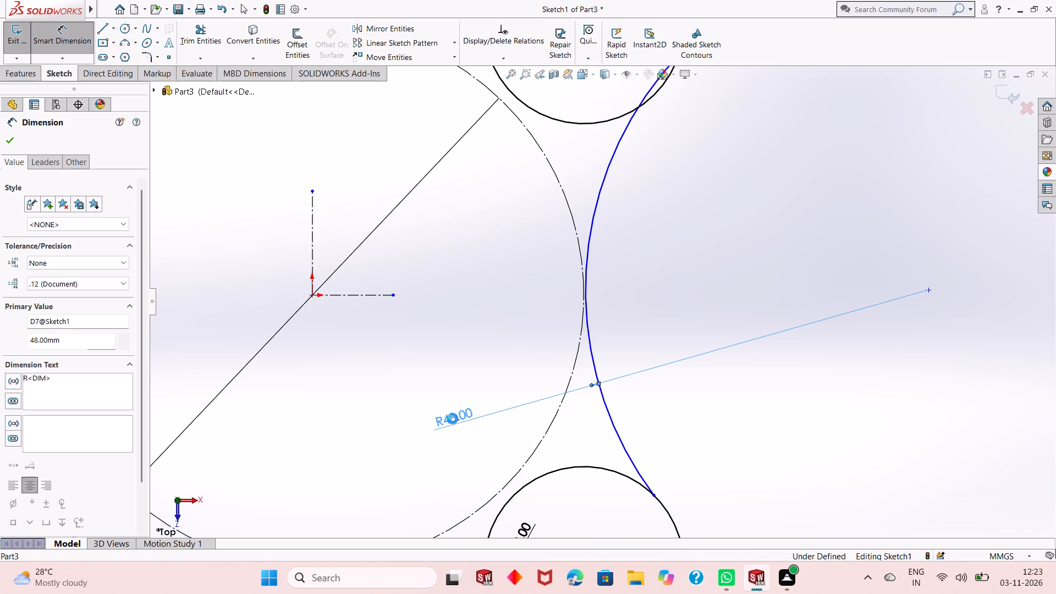
{"action": "type", "text": "50"}
{"action": "key", "text": "Return"}
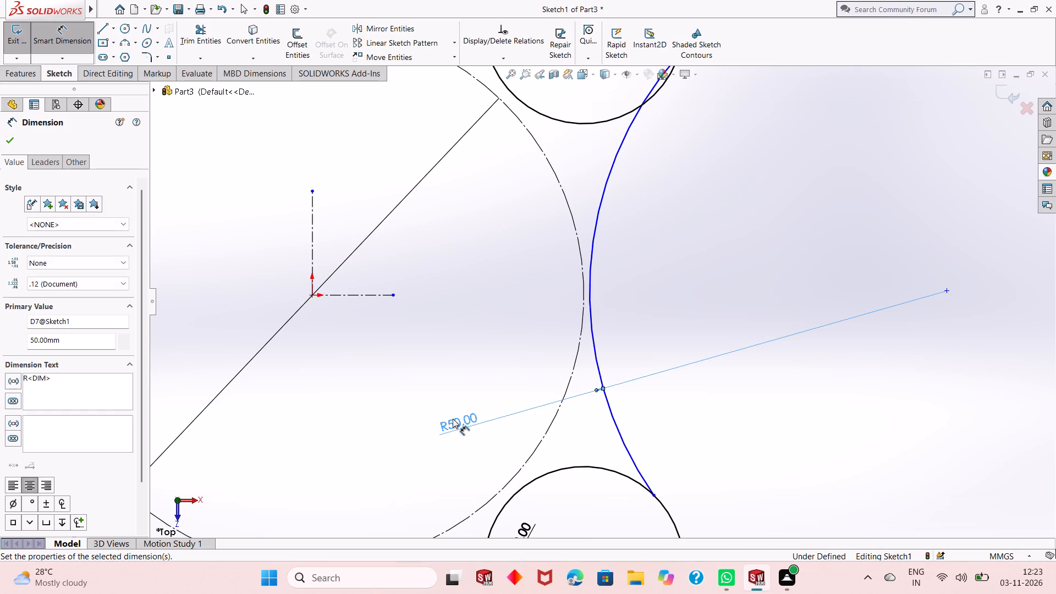
{"action": "key", "text": "Escape"}
{"action": "key", "text": "Escape"}
Make the right arc tangent to both the upper-right and lower-right small circles.
{"action": "scroll", "coordinate": [670, 356], "scroll_direction": "up", "scroll_amount": 2}
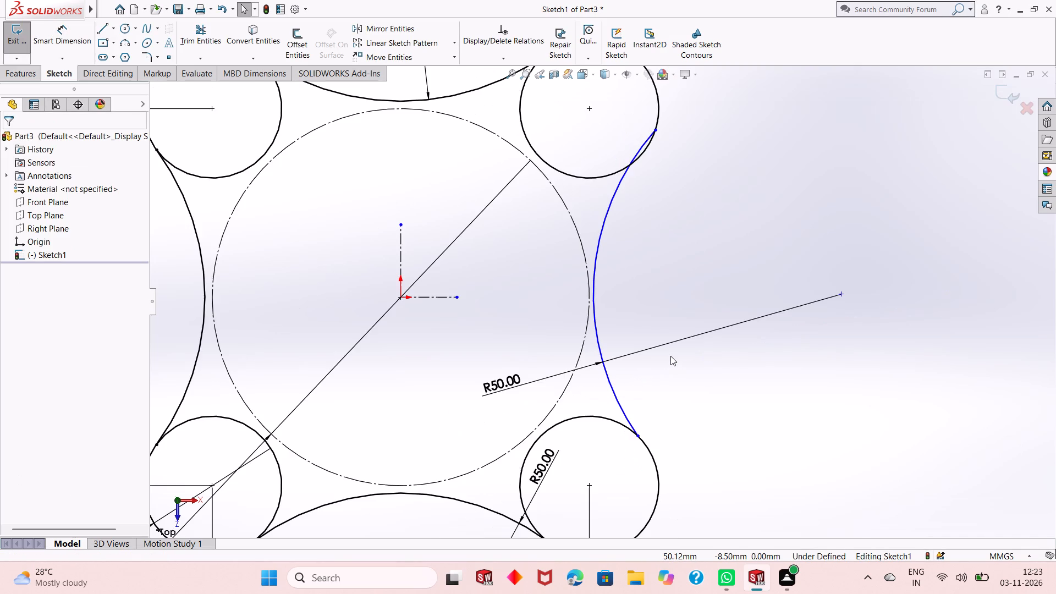
{"action": "scroll", "coordinate": [670, 356], "scroll_direction": "up", "scroll_amount": 2}
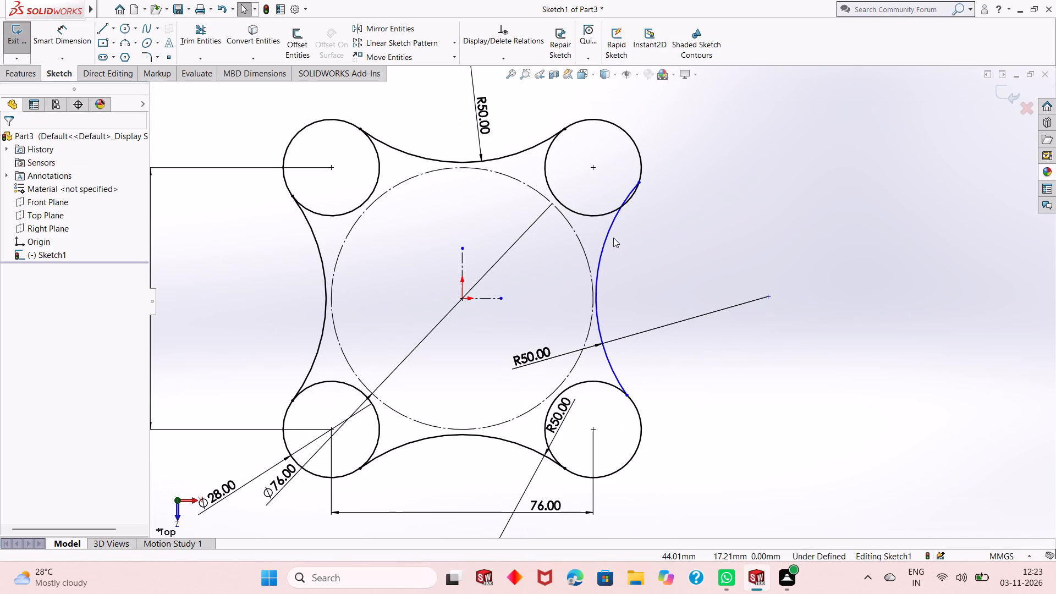
{"action": "left_click", "coordinate": [612, 231]}
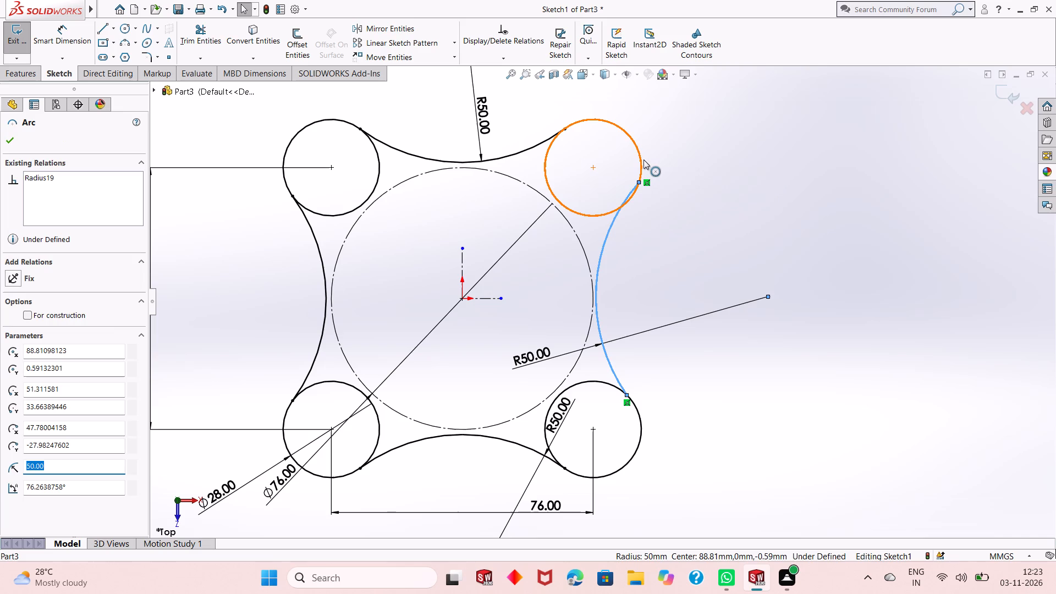
{"action": "left_click", "coordinate": [640, 153], "text": "ctrl"}
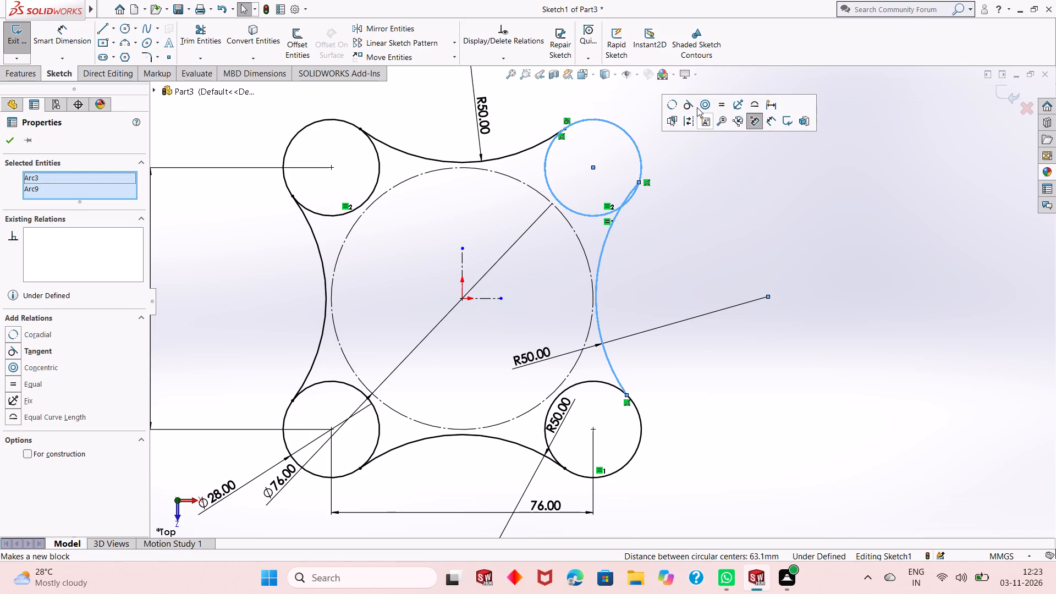
{"action": "left_click", "coordinate": [684, 109]}
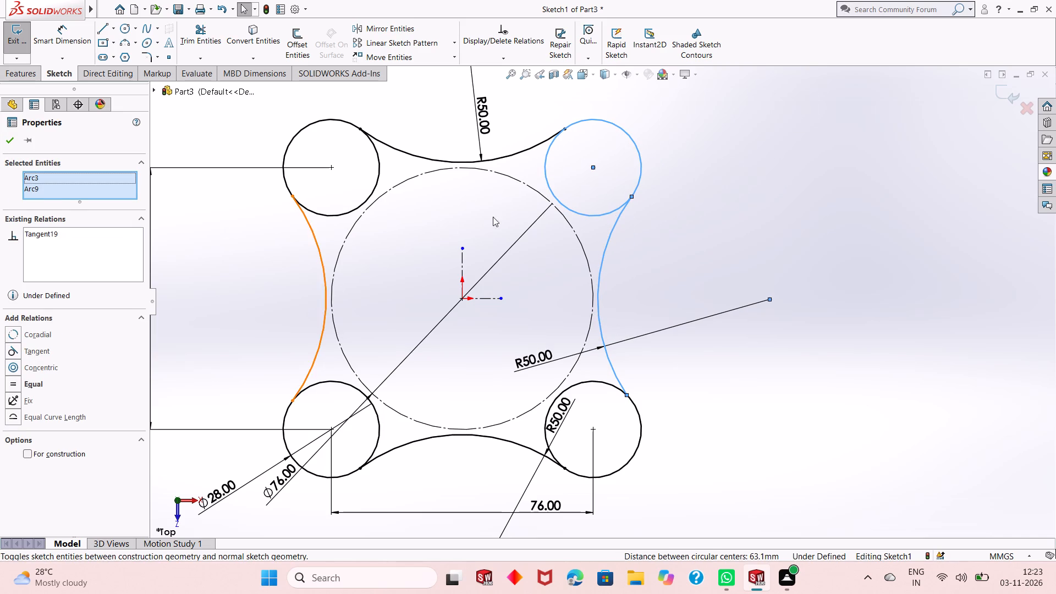
{"action": "left_click", "coordinate": [687, 206]}
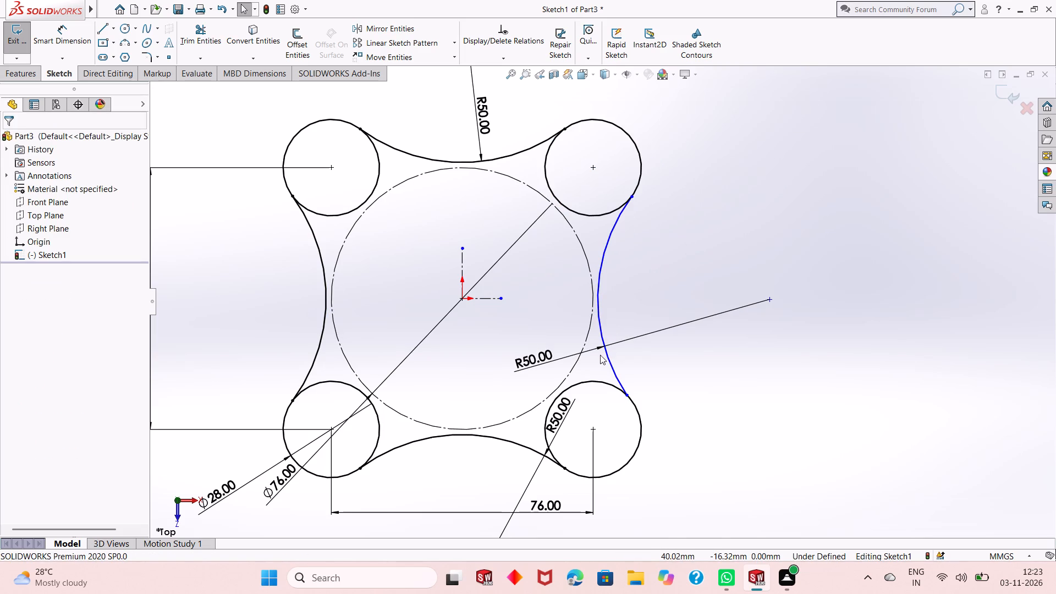
{"action": "left_click", "coordinate": [609, 363]}
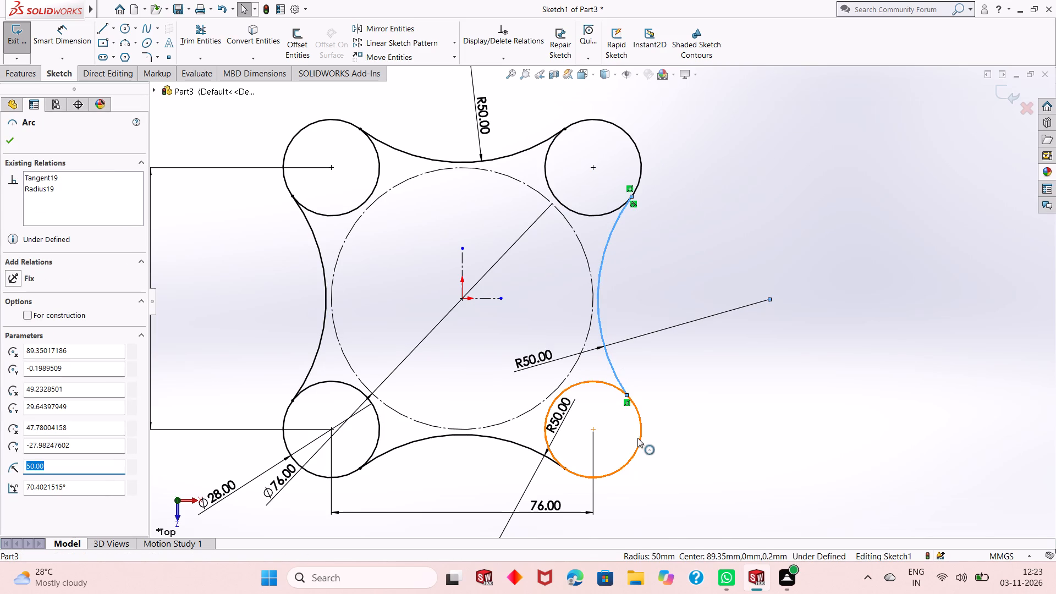
{"action": "left_click", "coordinate": [637, 438], "text": "ctrl"}
{"action": "left_click", "coordinate": [684, 386]}
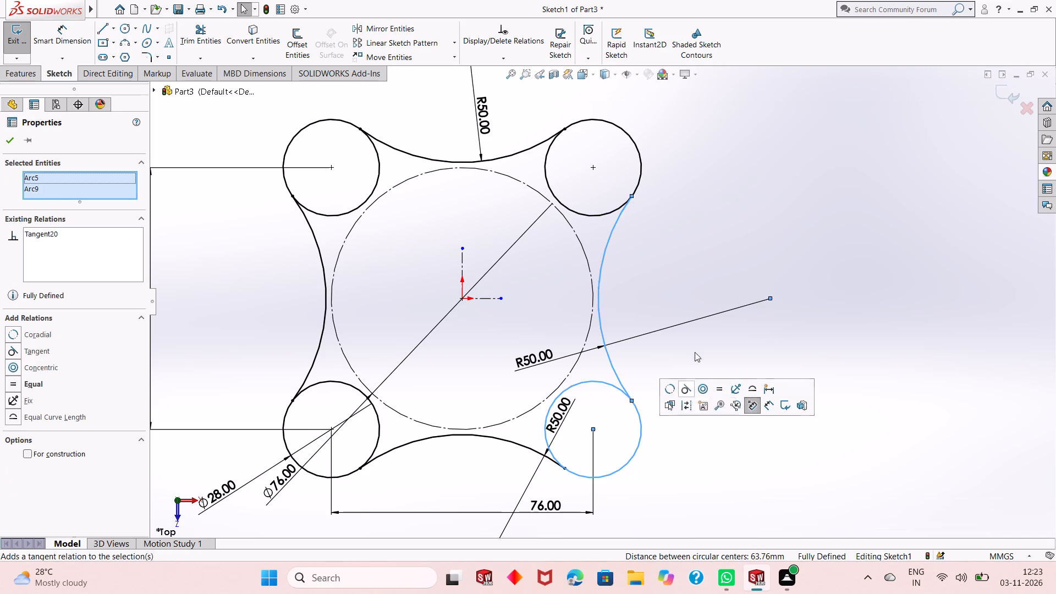
{"action": "left_click", "coordinate": [727, 236]}
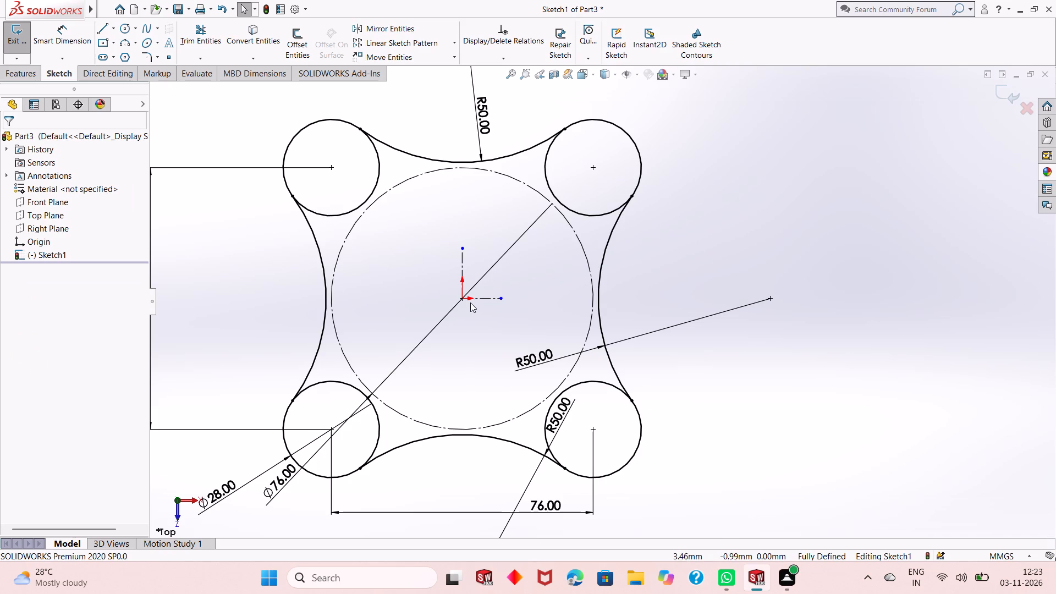
Trim away the inner portions of the four small circles between the connecting arcs, leaving one closed outline.
{"action": "scroll", "coordinate": [470, 302], "scroll_direction": "up", "scroll_amount": 2}
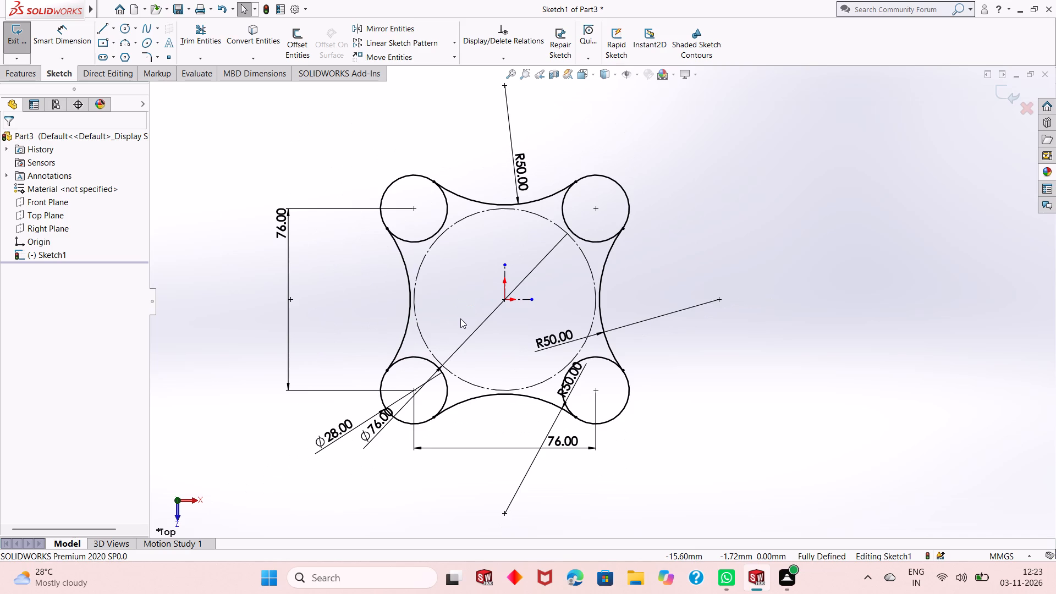
{"action": "scroll", "coordinate": [437, 321], "scroll_direction": "down", "scroll_amount": 1}
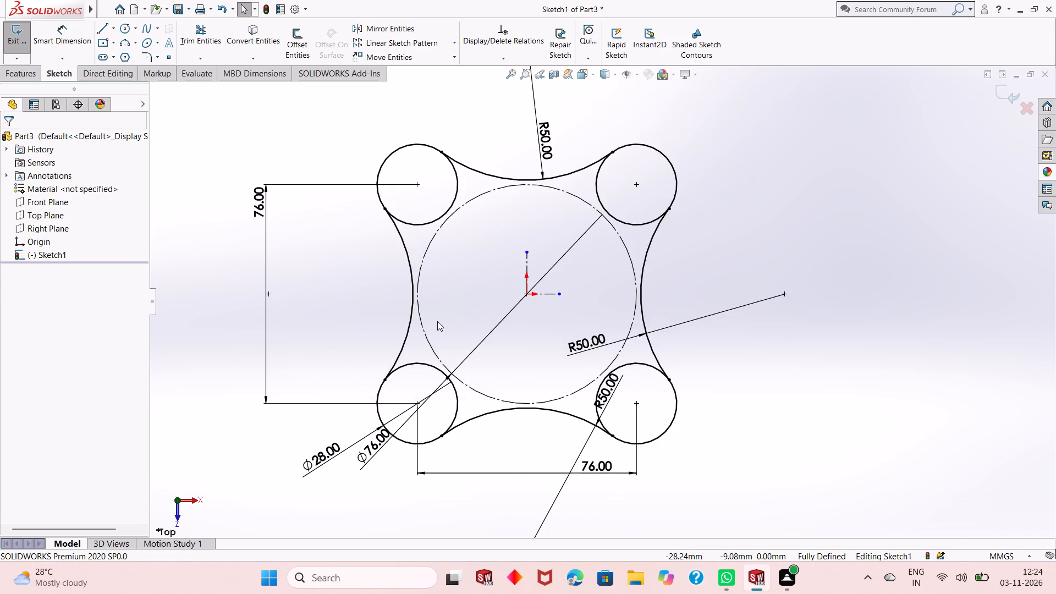
{"action": "scroll", "coordinate": [437, 321], "scroll_direction": "down", "scroll_amount": 2}
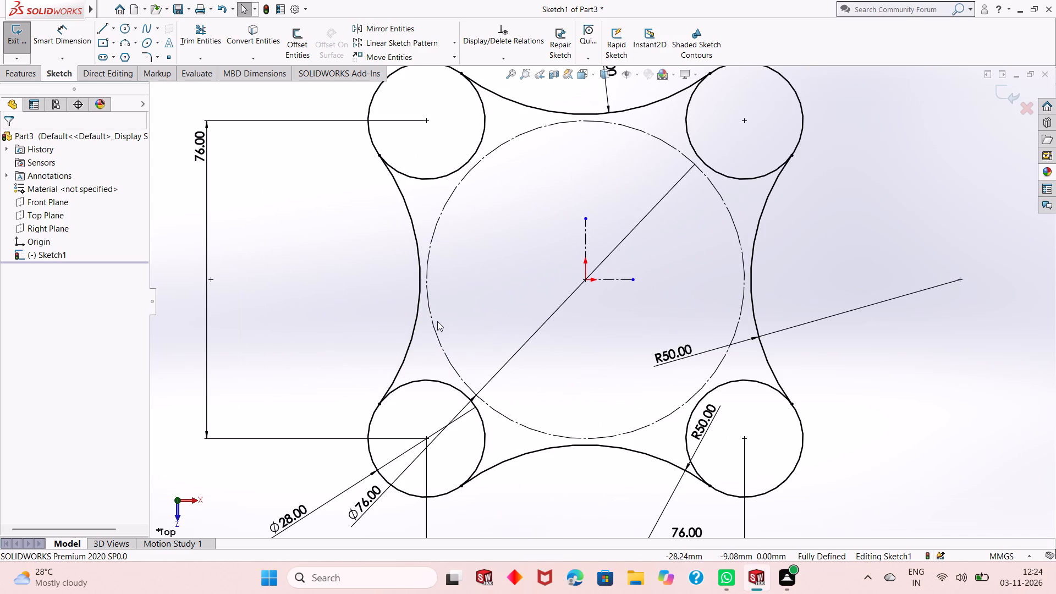
{"action": "left_click", "coordinate": [204, 38]}
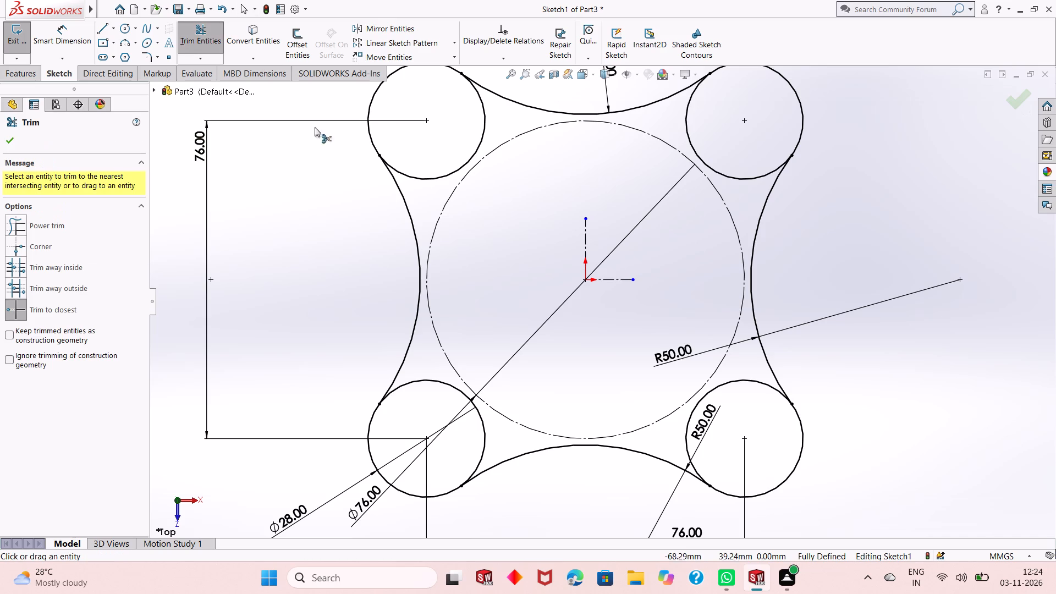
{"action": "left_click", "coordinate": [432, 180]}
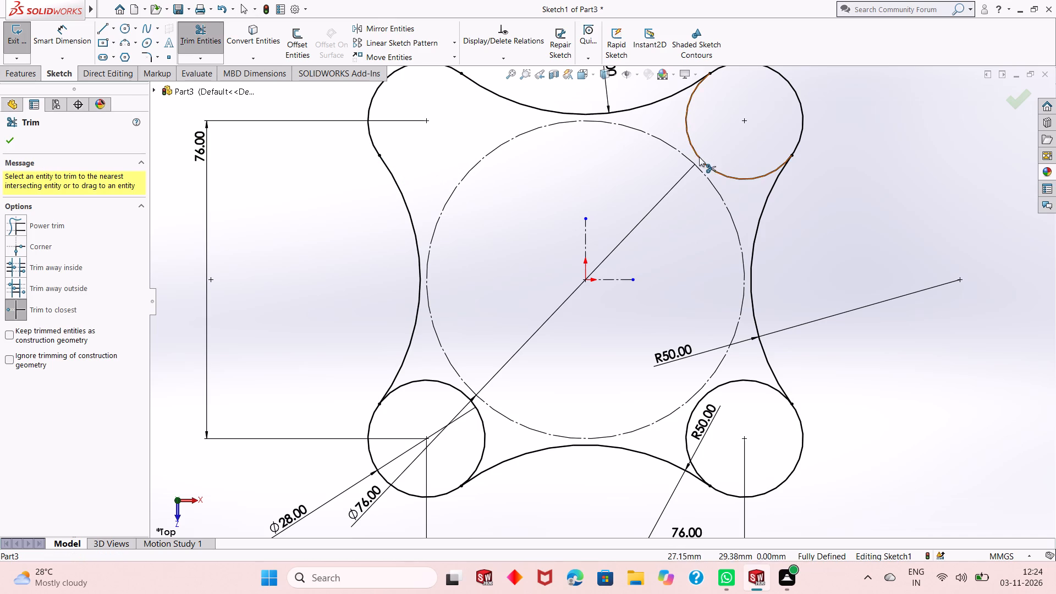
{"action": "left_click", "coordinate": [700, 158]}
{"action": "left_click", "coordinate": [737, 385]}
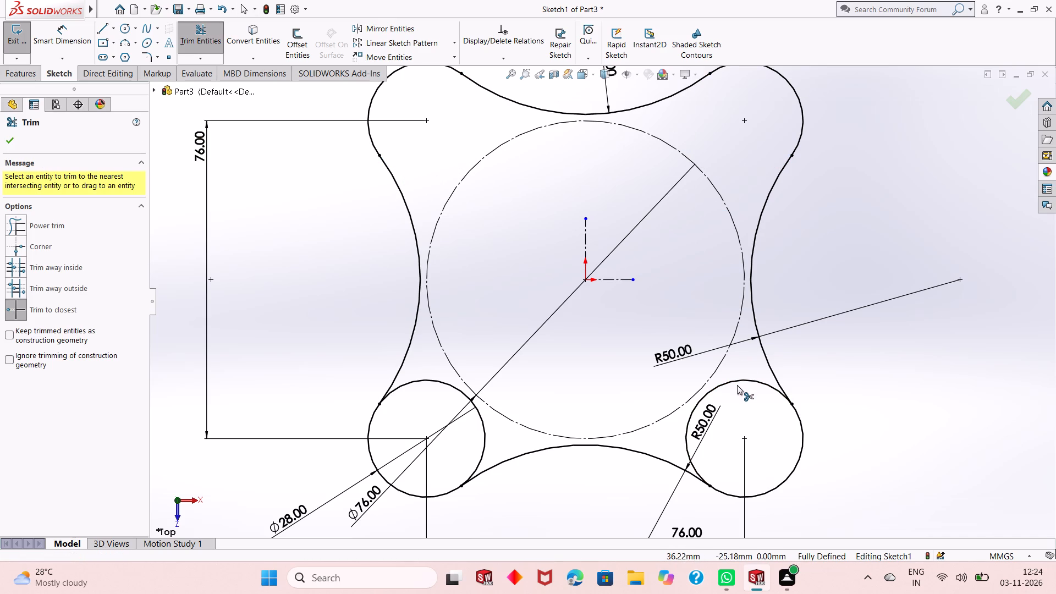
{"action": "left_click", "coordinate": [485, 429]}
{"action": "right_click", "coordinate": [861, 214]}
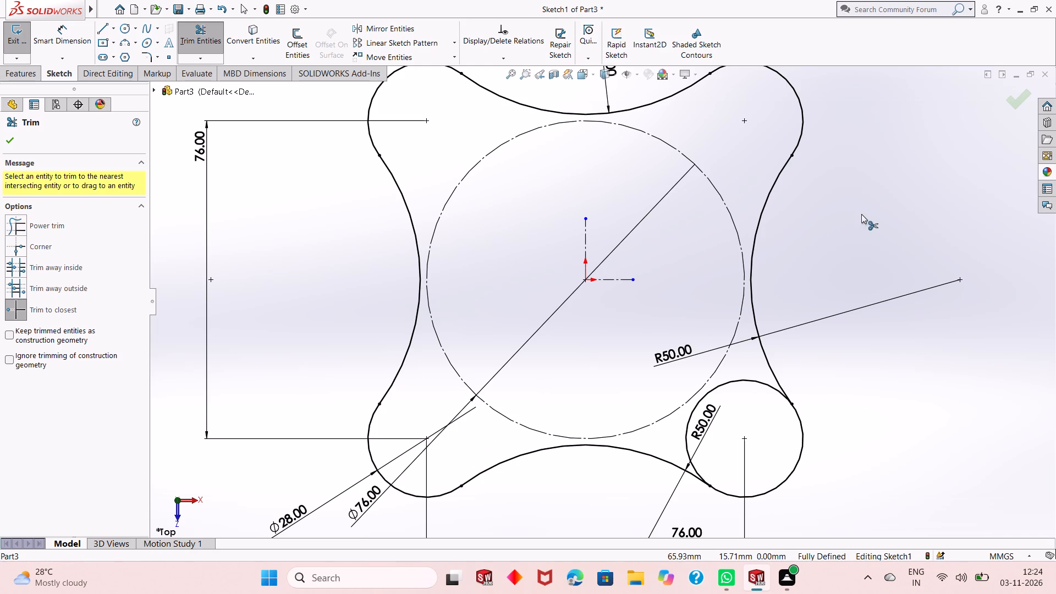
{"action": "left_click", "coordinate": [879, 255]}
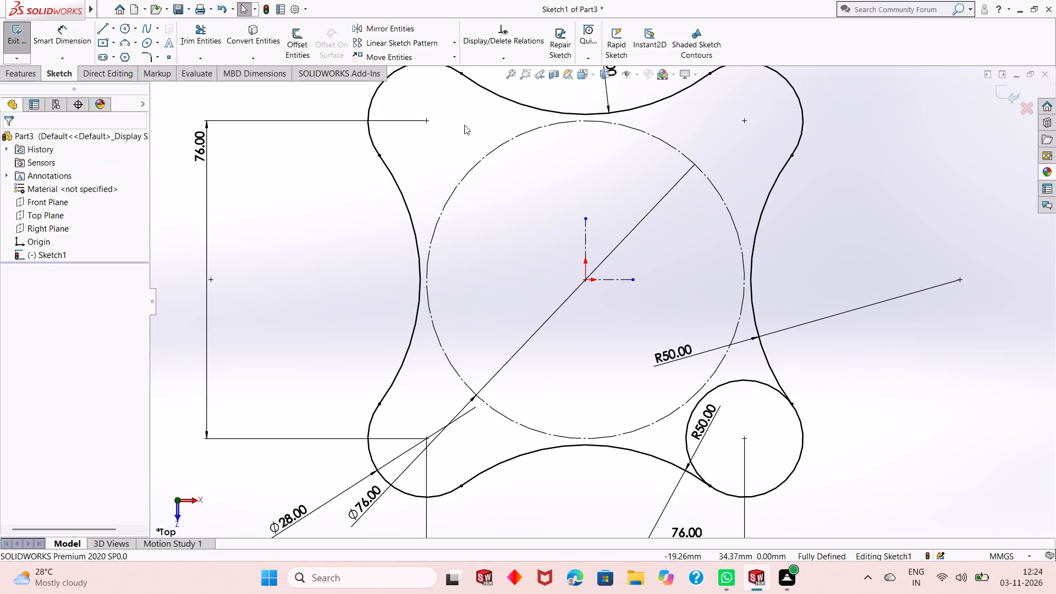
{"action": "left_click", "coordinate": [202, 37]}
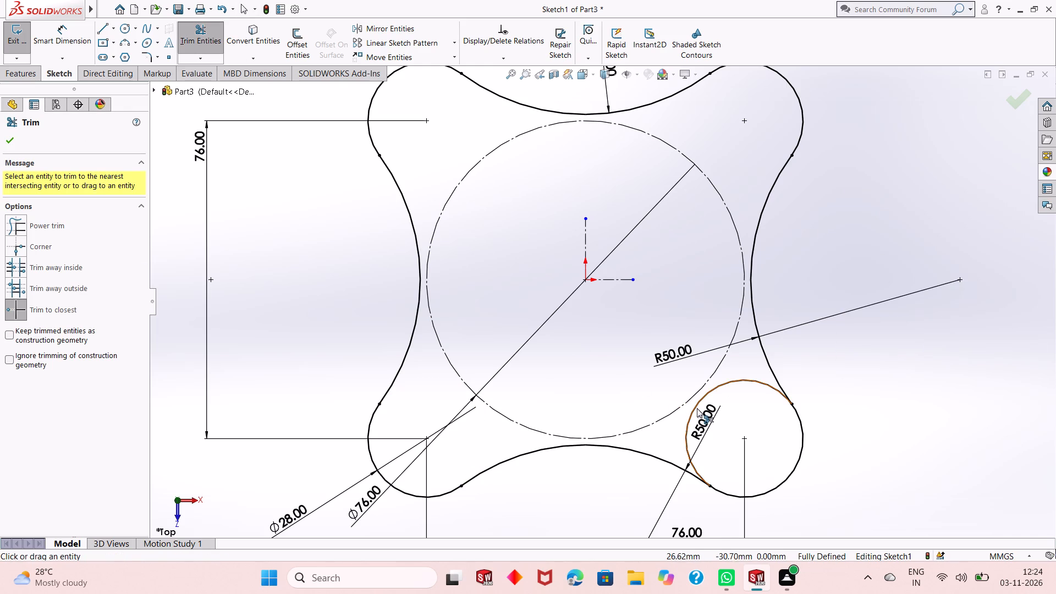
{"action": "left_click", "coordinate": [697, 409]}
{"action": "right_click", "coordinate": [838, 183]}
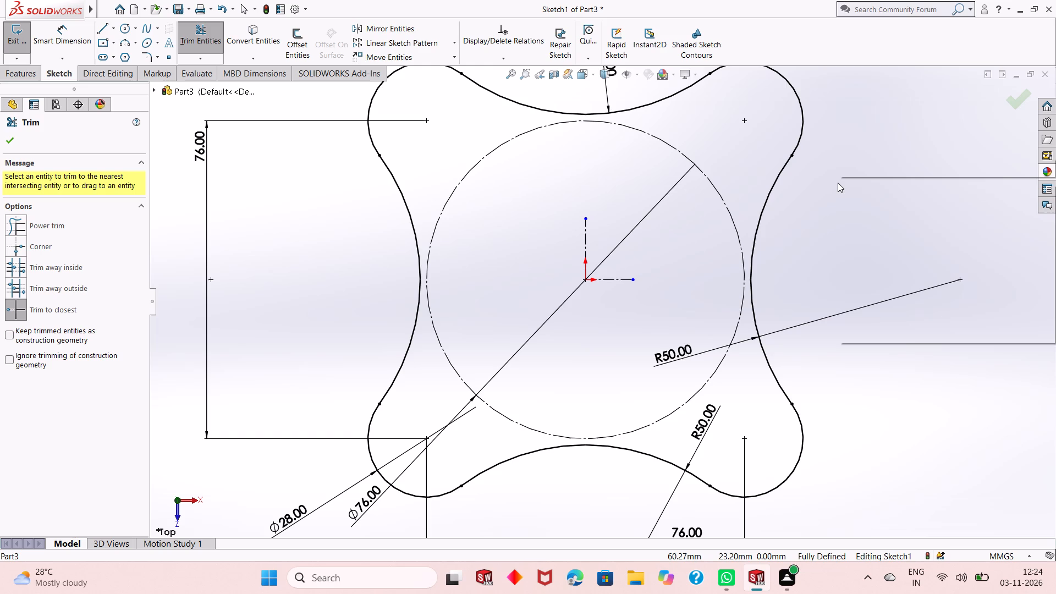
{"action": "left_click", "coordinate": [898, 224]}
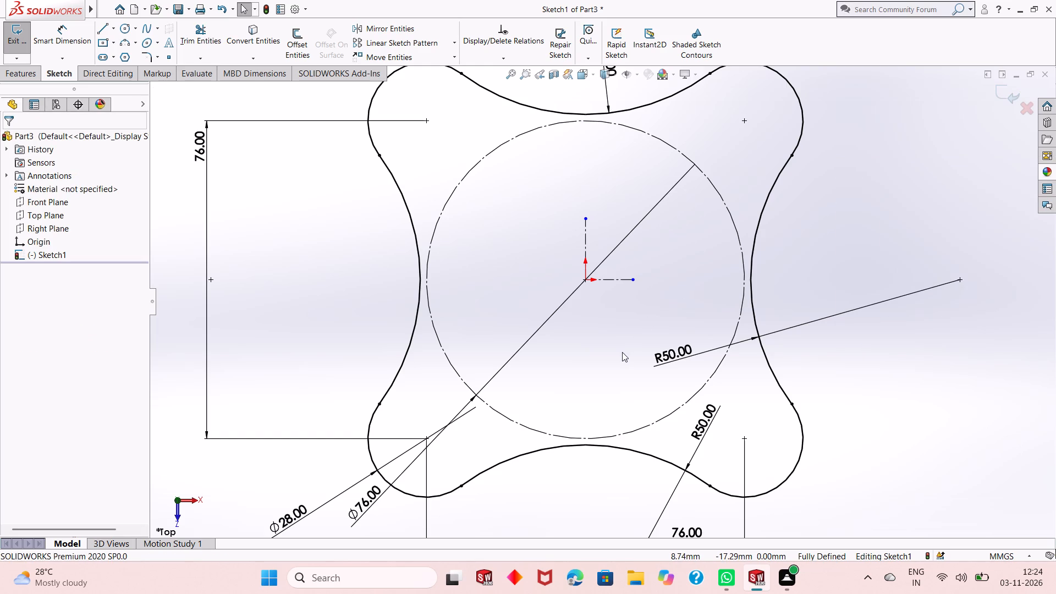
Extrude the closed four-lobed profile as a blind boss with a depth of 14 mm.
{"action": "middle_click_drag", "start_coordinate": [622, 352], "coordinate": [646, 251]}
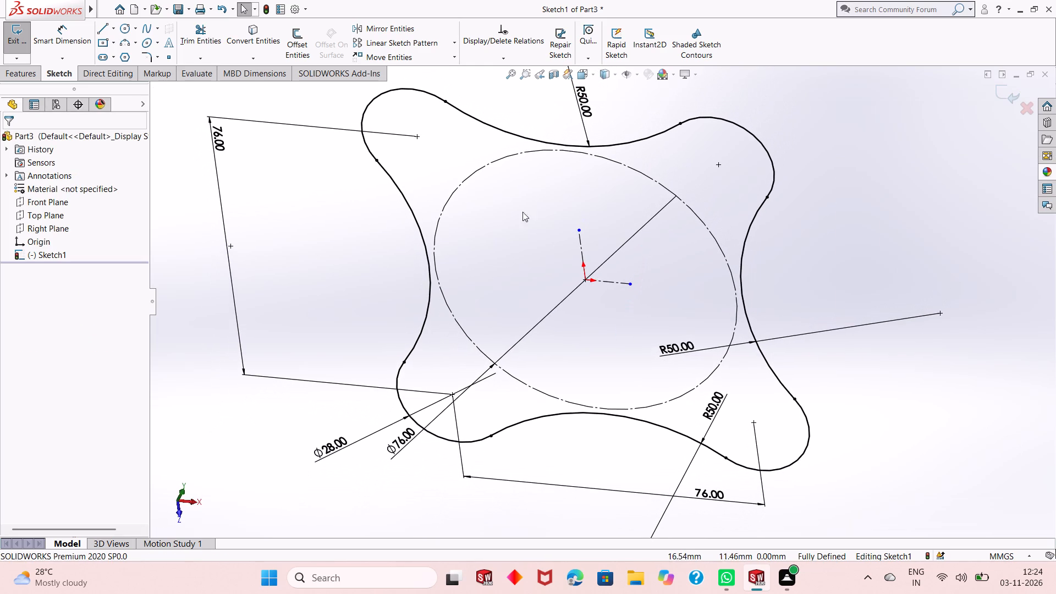
{"action": "left_click", "coordinate": [10, 74]}
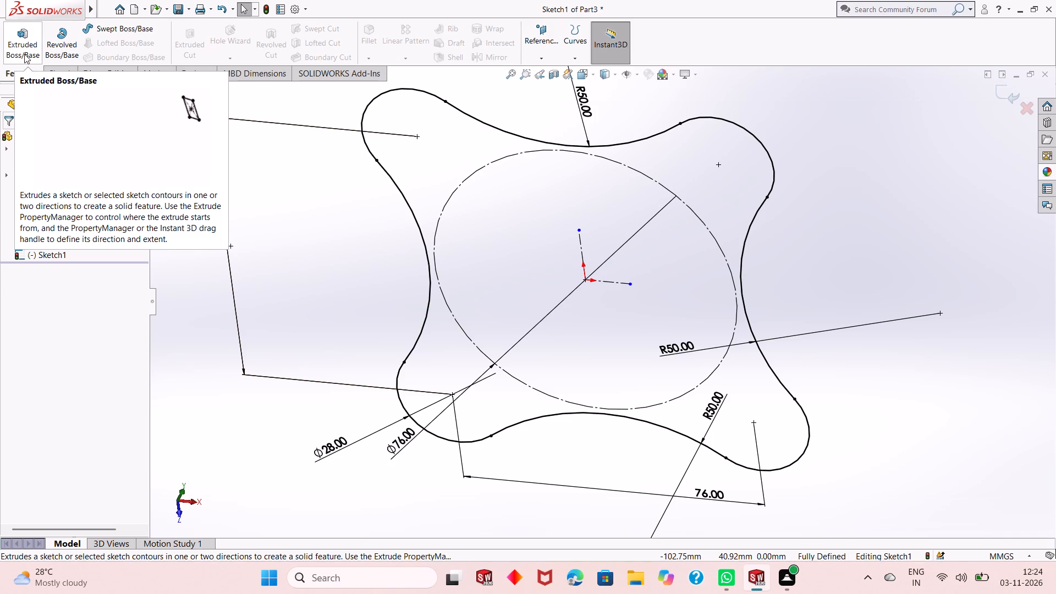
{"action": "left_click", "coordinate": [24, 54]}
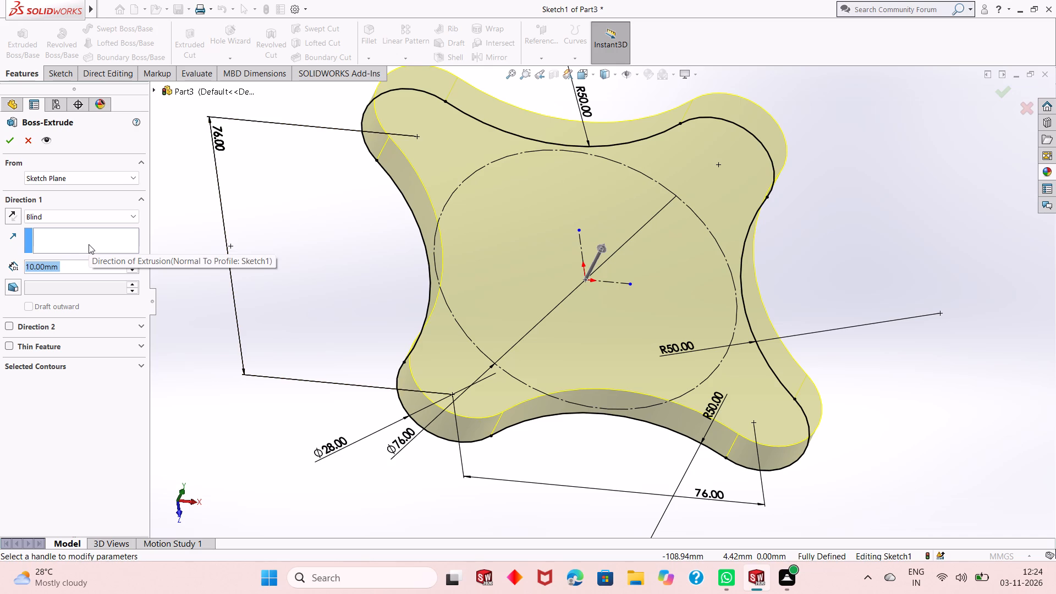
{"action": "type", "text": "14"}
{"action": "key", "text": "Return"}
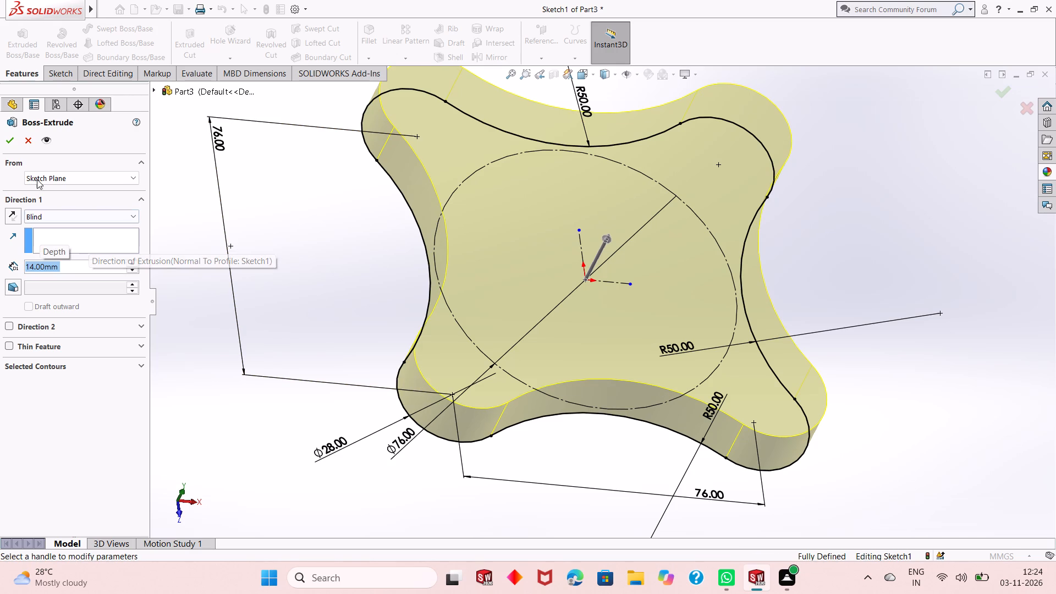
{"action": "left_click", "coordinate": [7, 142]}
Sketch a circle of about 29.7 mm radius on the lobed plate's top face, centred on the origin.
{"action": "scroll", "coordinate": [485, 252], "scroll_direction": "up", "scroll_amount": 4}
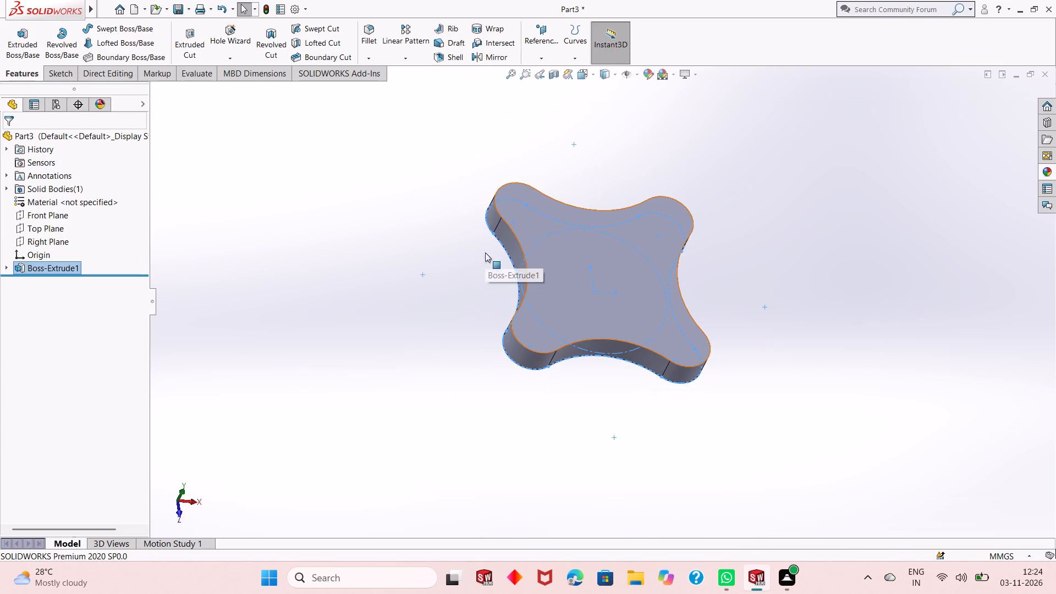
{"action": "scroll", "coordinate": [645, 169], "scroll_direction": "down", "scroll_amount": 2}
{"action": "left_click", "coordinate": [742, 329]}
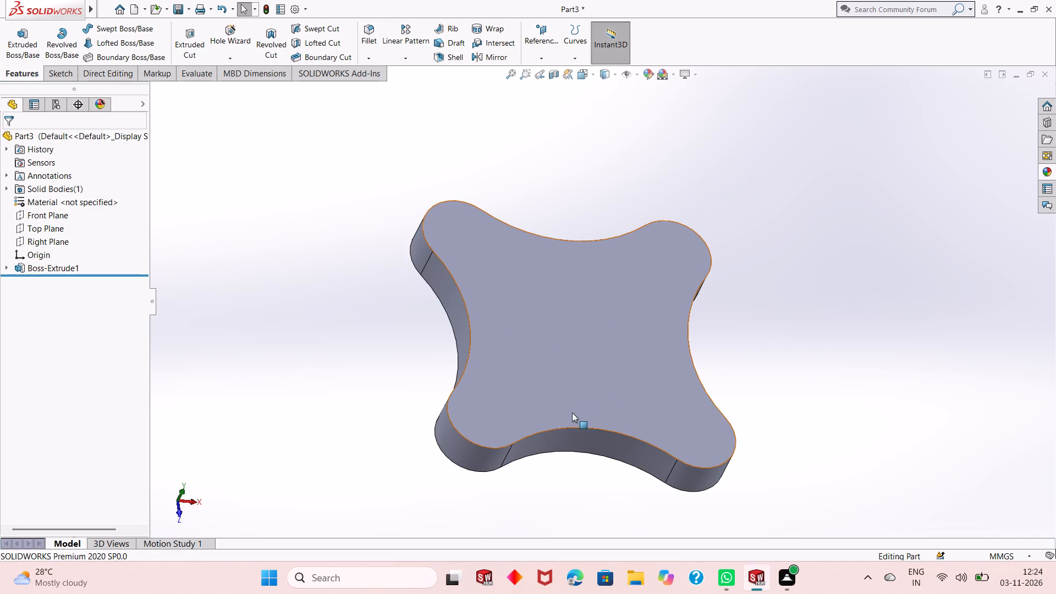
{"action": "scroll", "coordinate": [573, 392], "scroll_direction": "up", "scroll_amount": 2}
{"action": "middle_click_drag", "start_coordinate": [603, 443], "coordinate": [606, 367]}
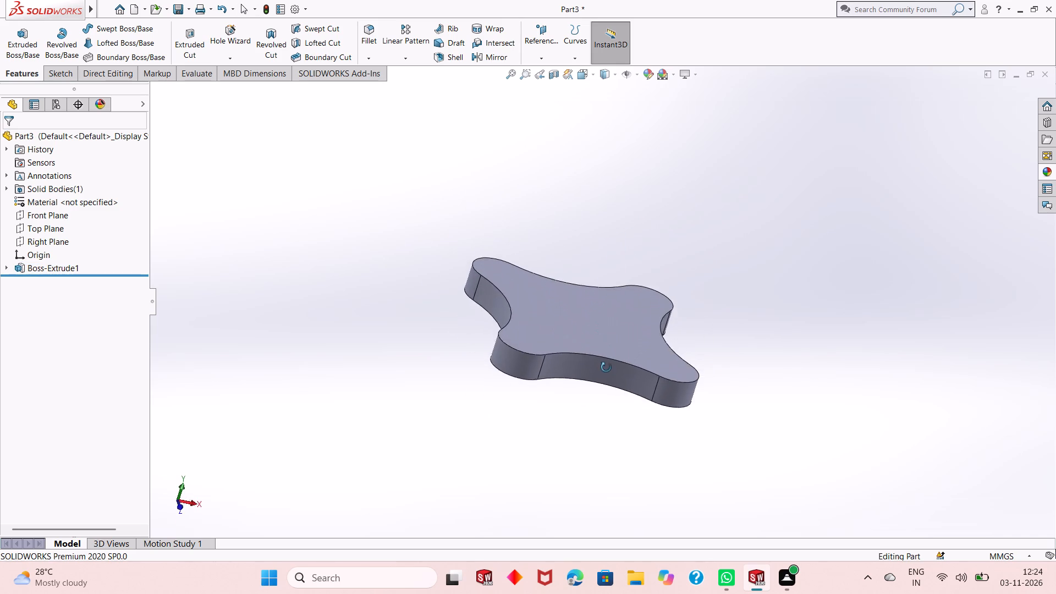
{"action": "middle_click_drag", "start_coordinate": [606, 367], "coordinate": [601, 402]}
{"action": "scroll", "coordinate": [595, 333], "scroll_direction": "down", "scroll_amount": 1}
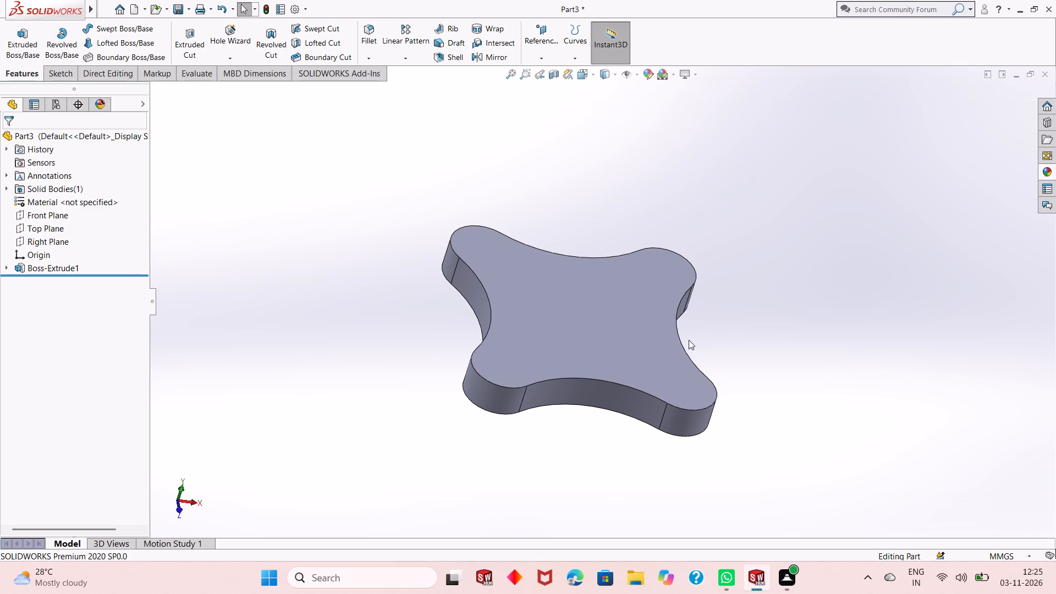
{"action": "left_click", "coordinate": [609, 325]}
{"action": "left_click", "coordinate": [657, 291]}
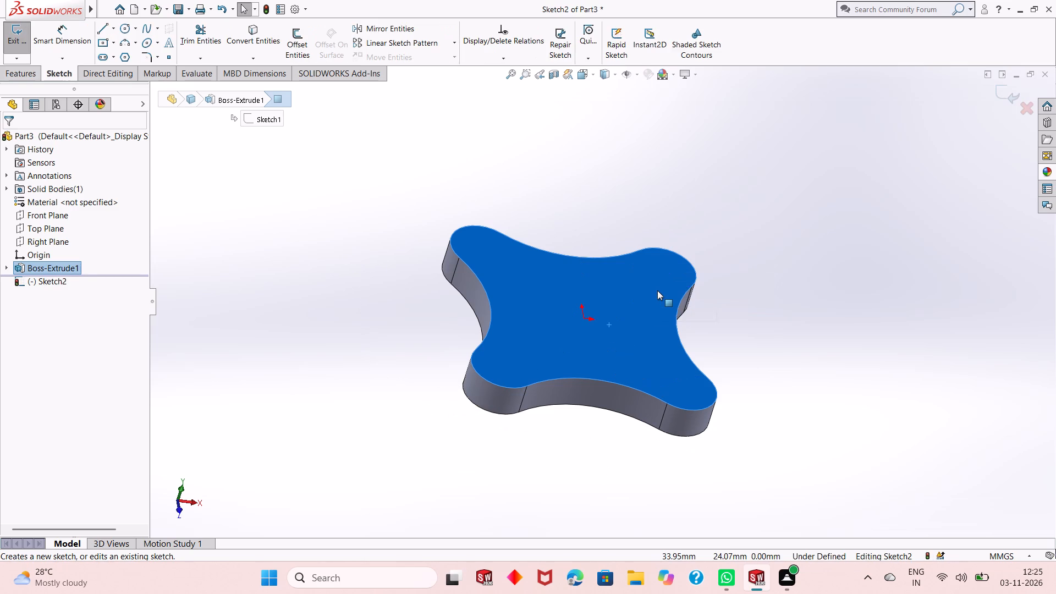
{"action": "key", "text": "ctrl+8"}
{"action": "left_click", "coordinate": [911, 286]}
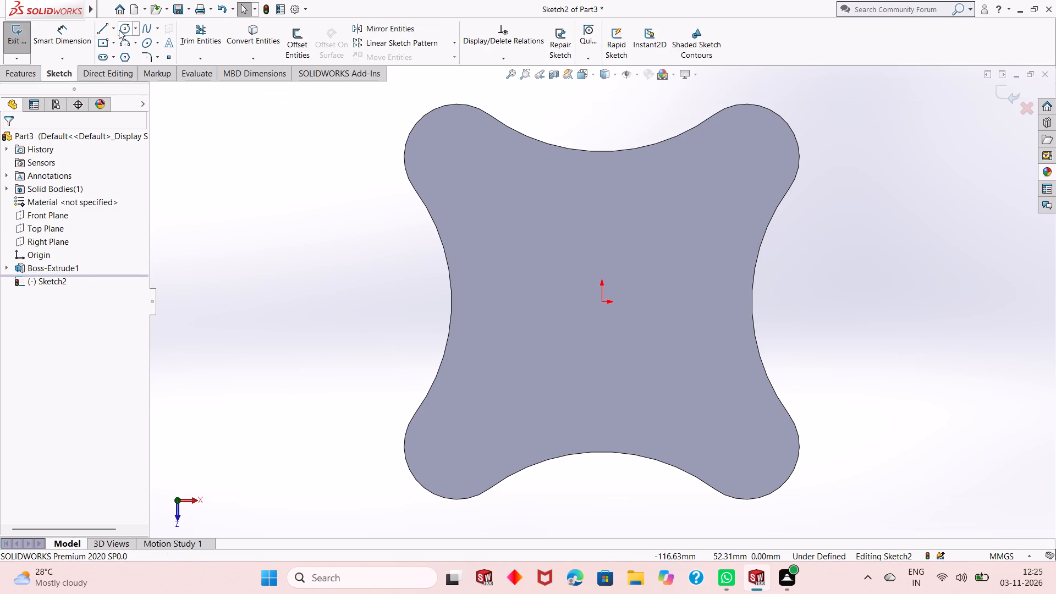
{"action": "left_click", "coordinate": [125, 30]}
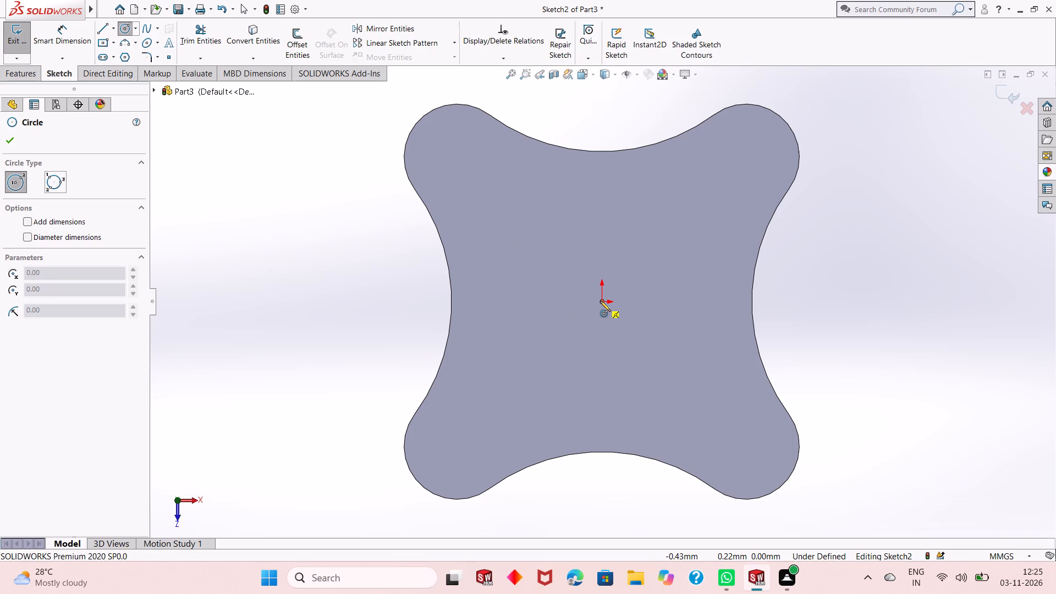
{"action": "left_click", "coordinate": [600, 301]}
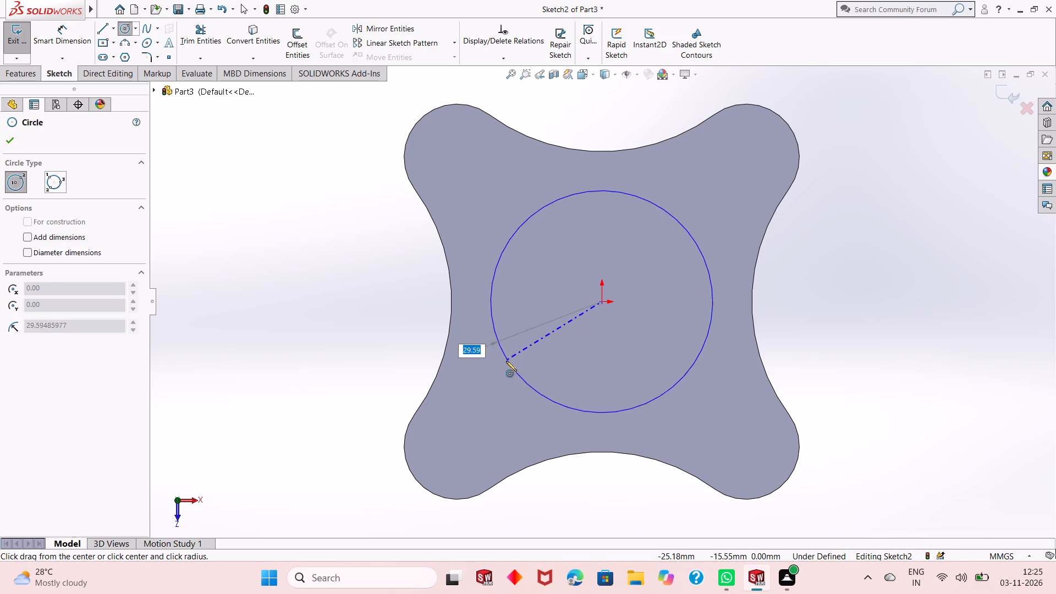
{"action": "left_click", "coordinate": [505, 361]}
{"action": "right_click", "coordinate": [328, 210]}
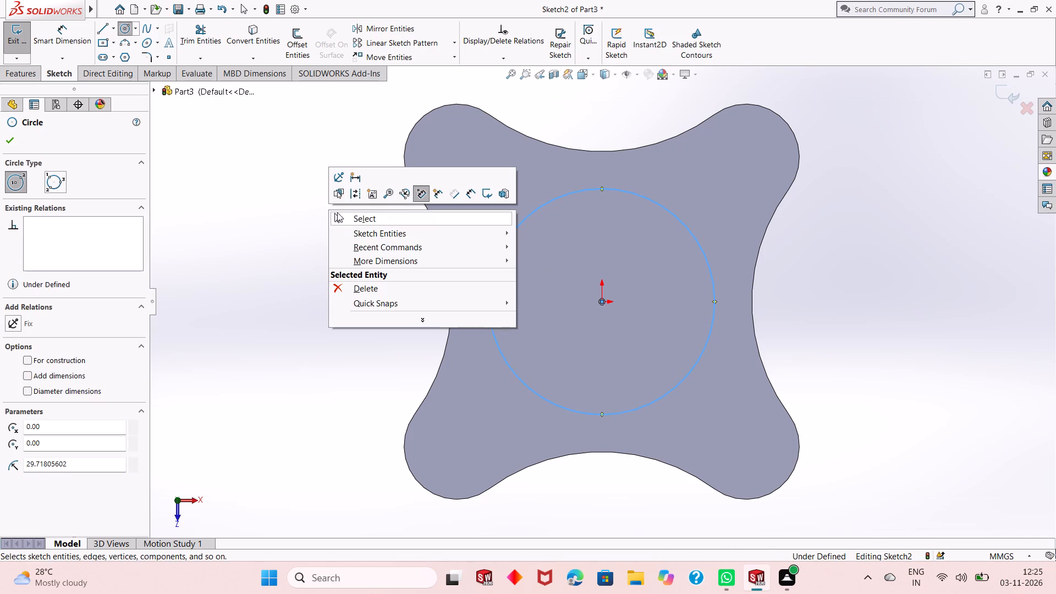
{"action": "left_click", "coordinate": [346, 218]}
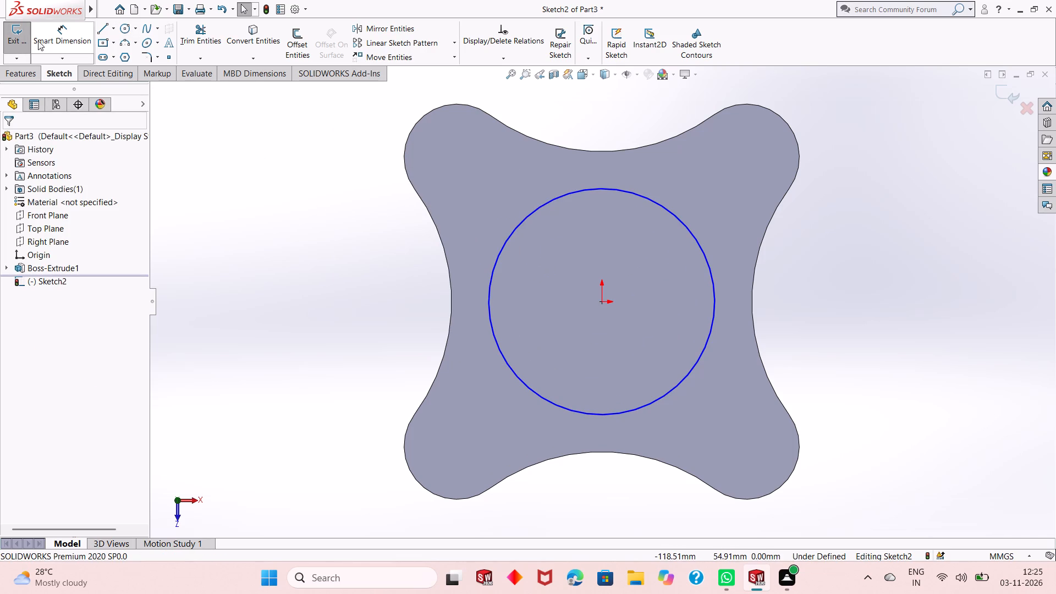
Dimension the circle's diameter on the plate's top face as 76 mm.
{"action": "left_click", "coordinate": [64, 38]}
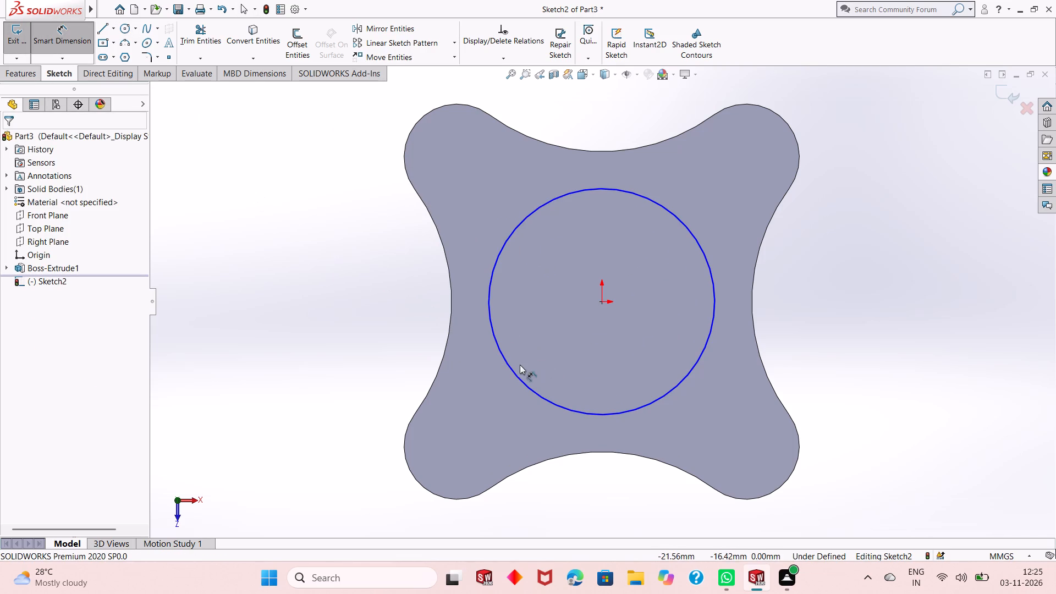
{"action": "left_click", "coordinate": [512, 366]}
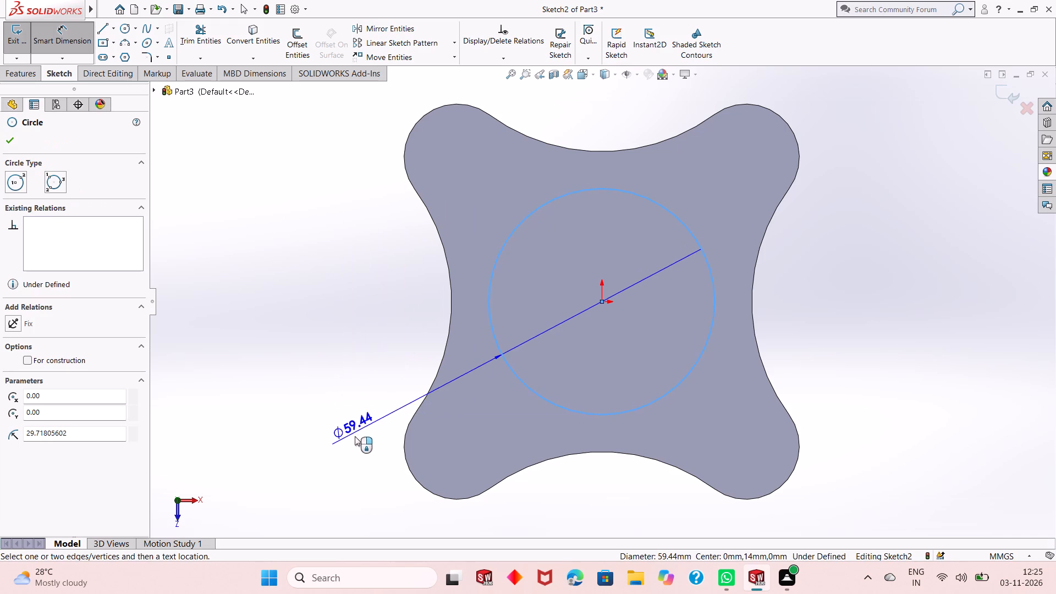
{"action": "left_click", "coordinate": [356, 442]}
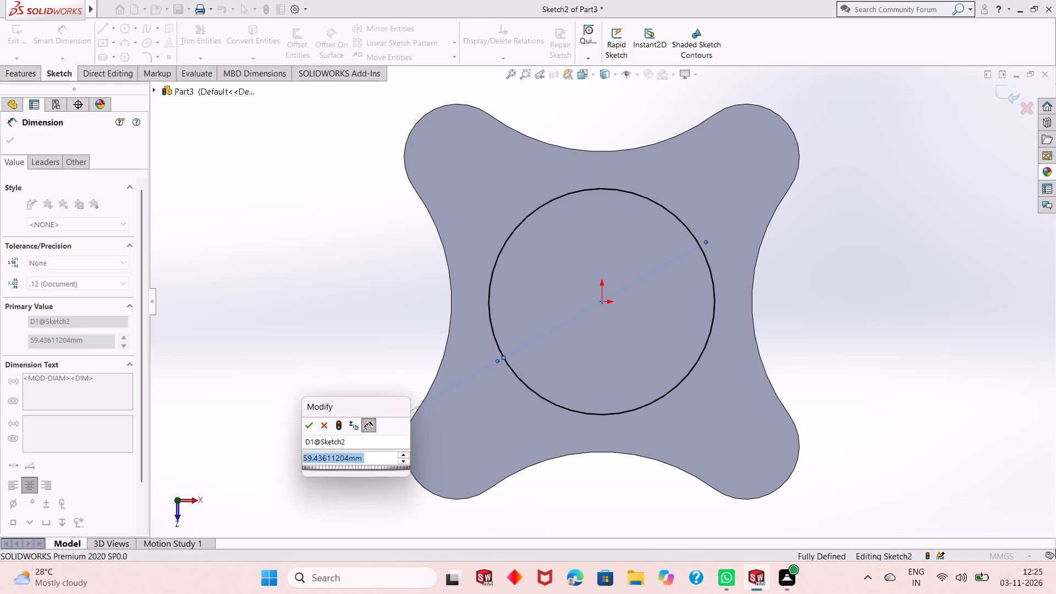
{"action": "type", "text": "38+38"}
{"action": "key", "text": "Return"}
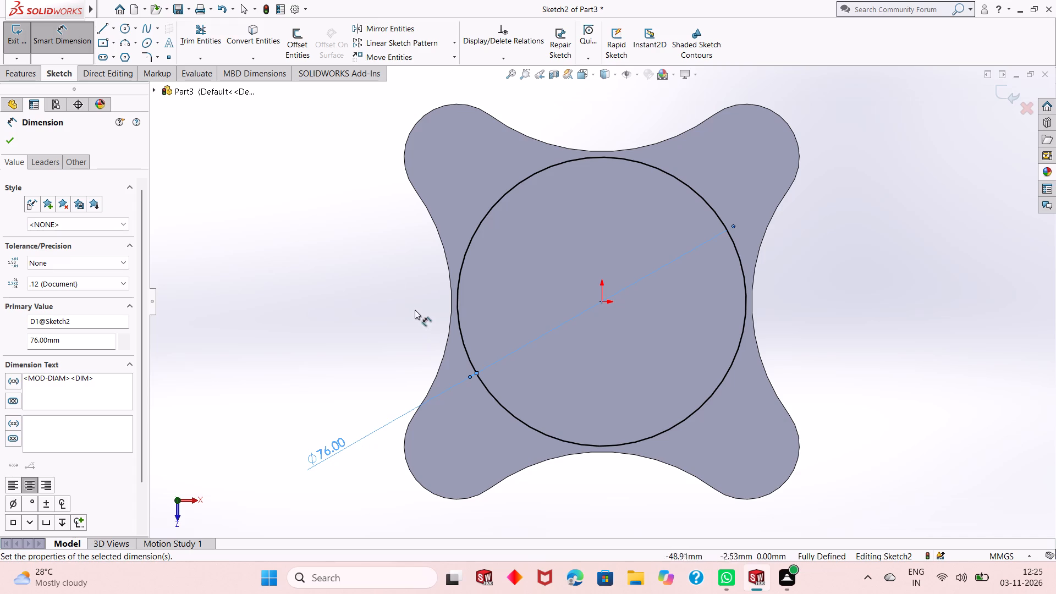
{"action": "left_click", "coordinate": [8, 142]}
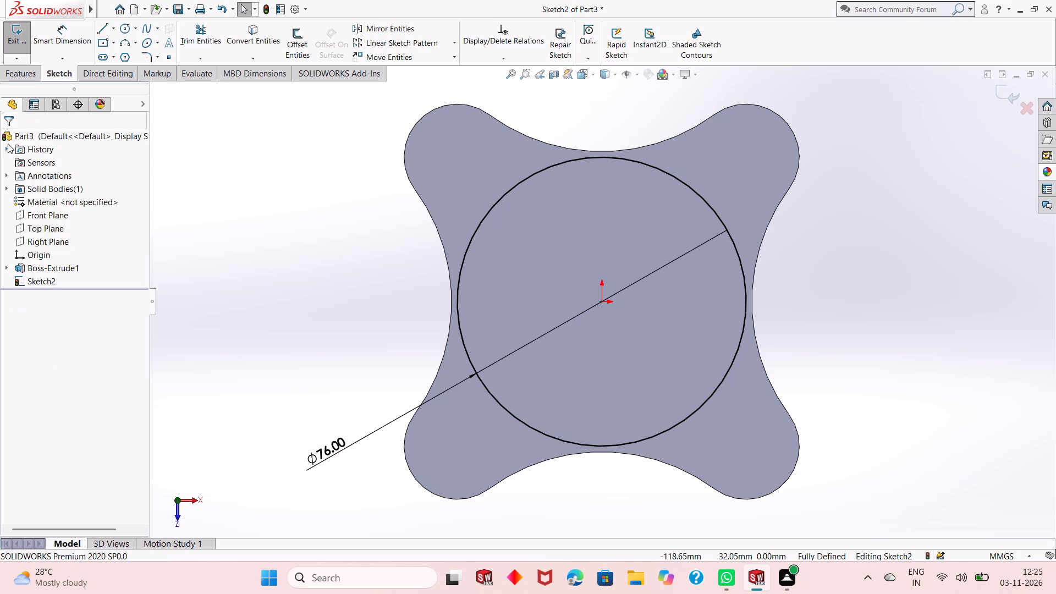
Extrude the circle upward from the plate's top face as a blind boss 22 mm deep.
{"action": "left_click", "coordinate": [31, 78]}
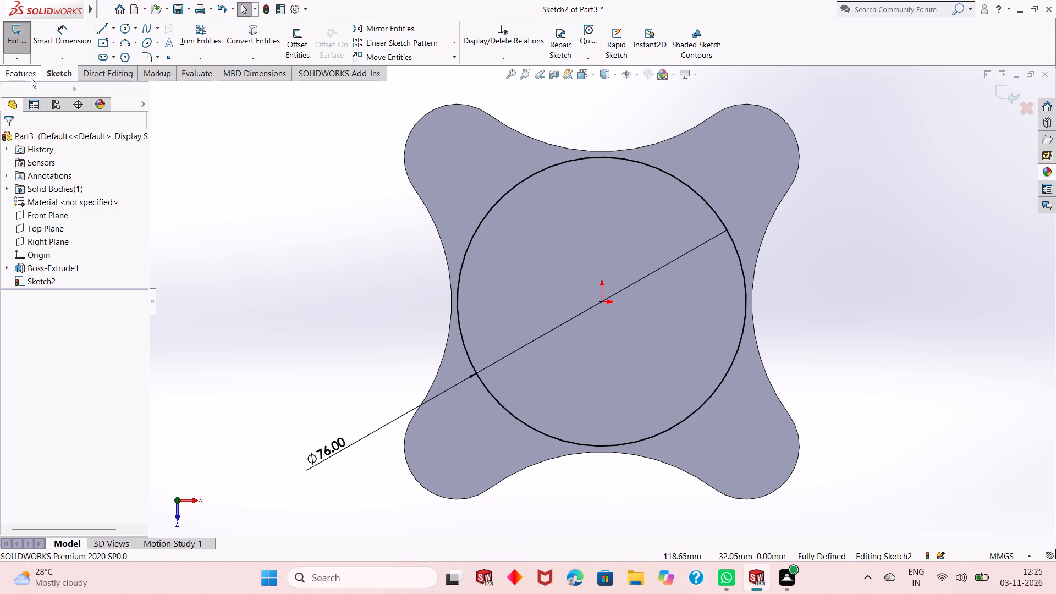
{"action": "left_click", "coordinate": [37, 56]}
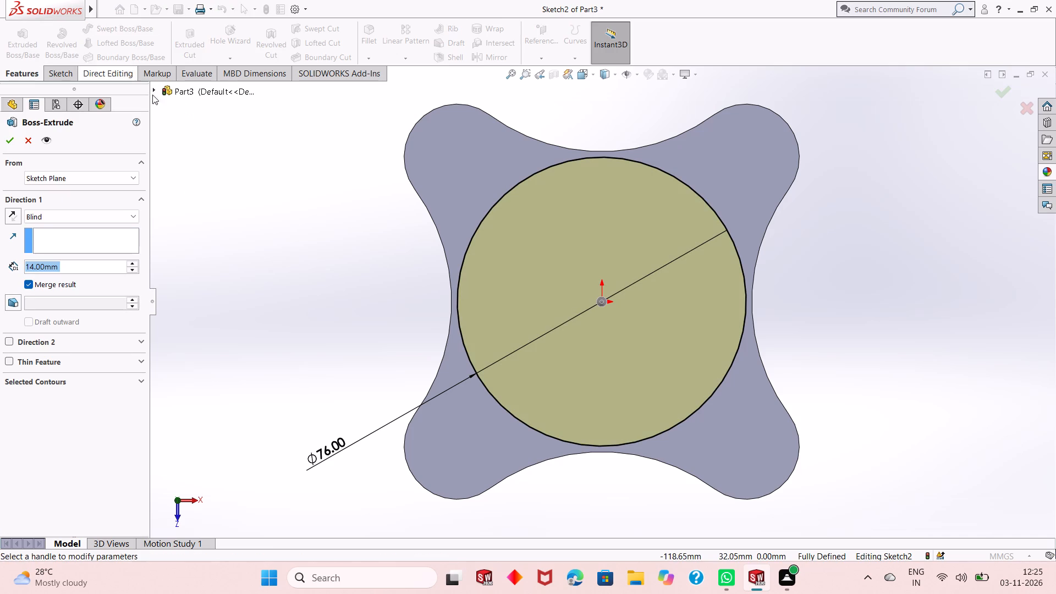
{"action": "middle_click_drag", "start_coordinate": [607, 494], "coordinate": [601, 409]}
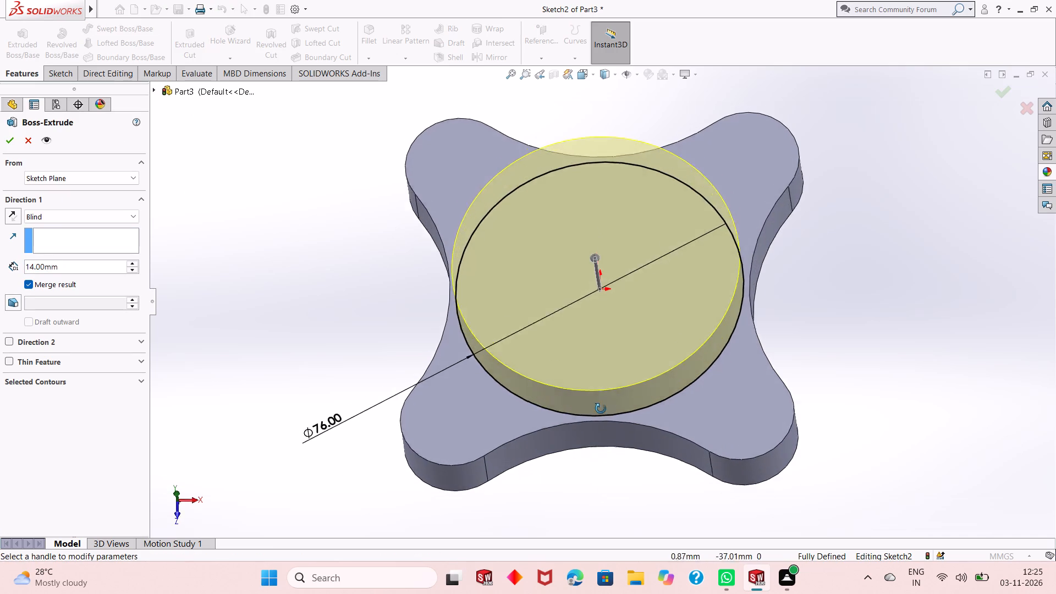
{"action": "middle_click_drag", "start_coordinate": [601, 409], "coordinate": [601, 311]}
{"action": "double_click", "coordinate": [70, 265]}
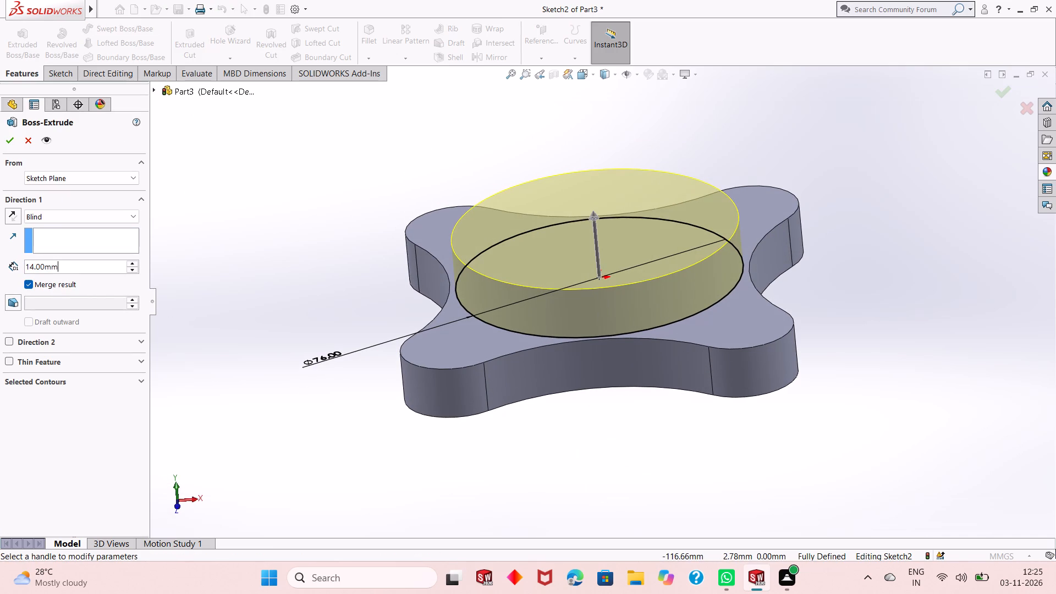
{"action": "double_click", "coordinate": [73, 262]}
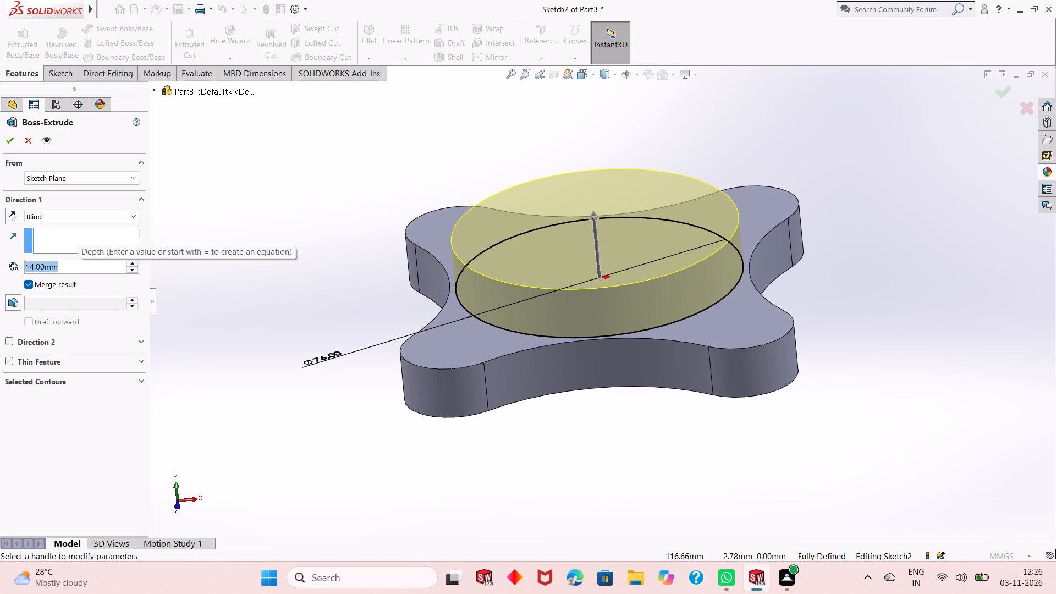
{"action": "key", "text": "3"}
{"action": "key", "text": "6"}
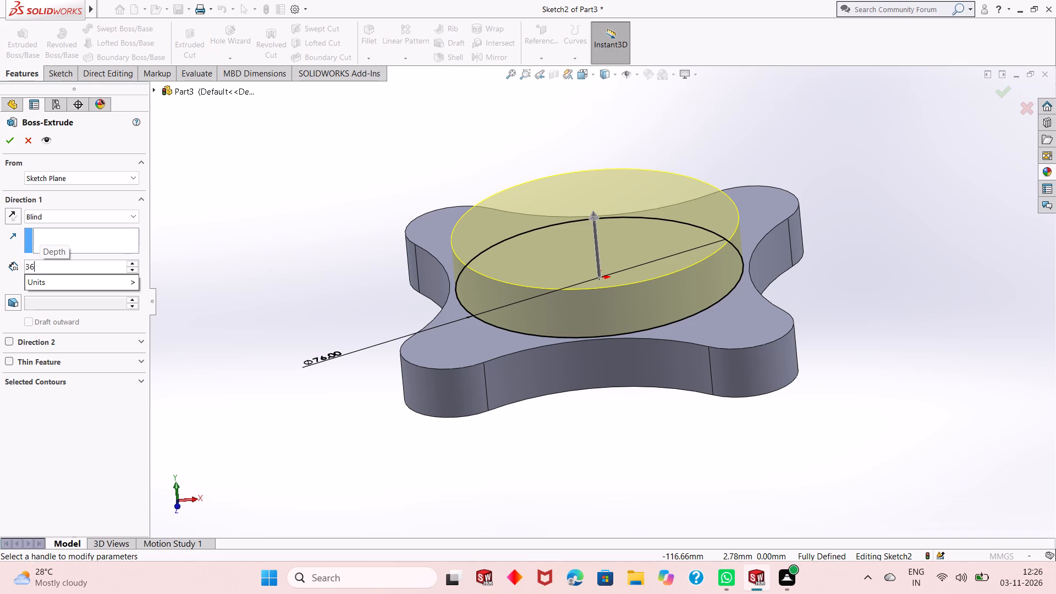
{"action": "type", "text": "-14"}
{"action": "key", "text": "Return"}
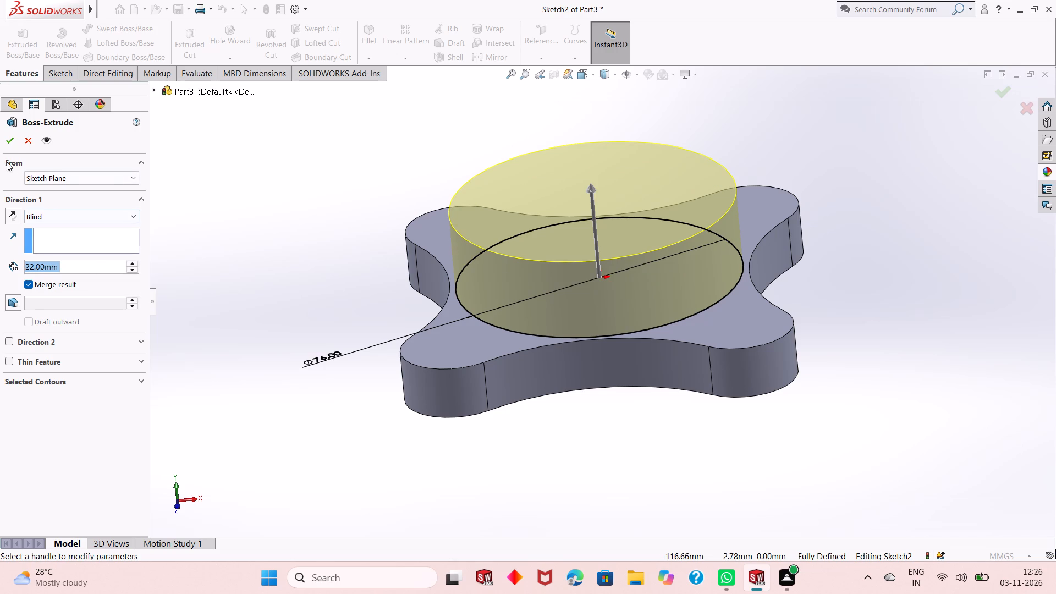
{"action": "left_click", "coordinate": [13, 148]}
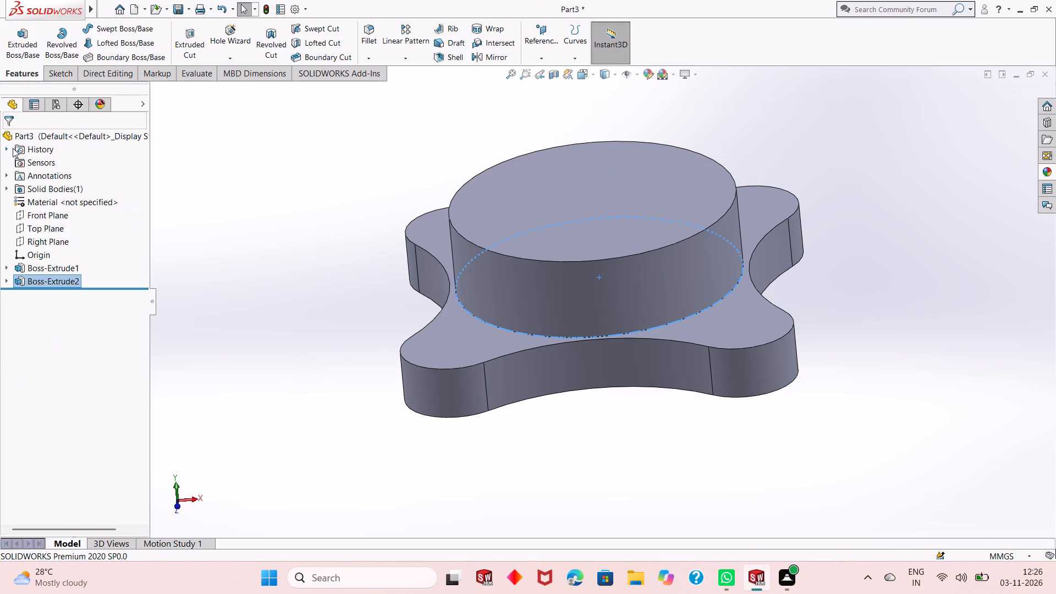
Create a sketch on the round boss's top face containing its converted circular edge, and exit the sketch.
{"action": "left_click", "coordinate": [454, 187]}
{"action": "scroll", "coordinate": [450, 150], "scroll_direction": "down", "scroll_amount": 1}
{"action": "middle_click_drag", "start_coordinate": [452, 150], "coordinate": [457, 175]}
{"action": "scroll", "coordinate": [584, 270], "scroll_direction": "up", "scroll_amount": 1}
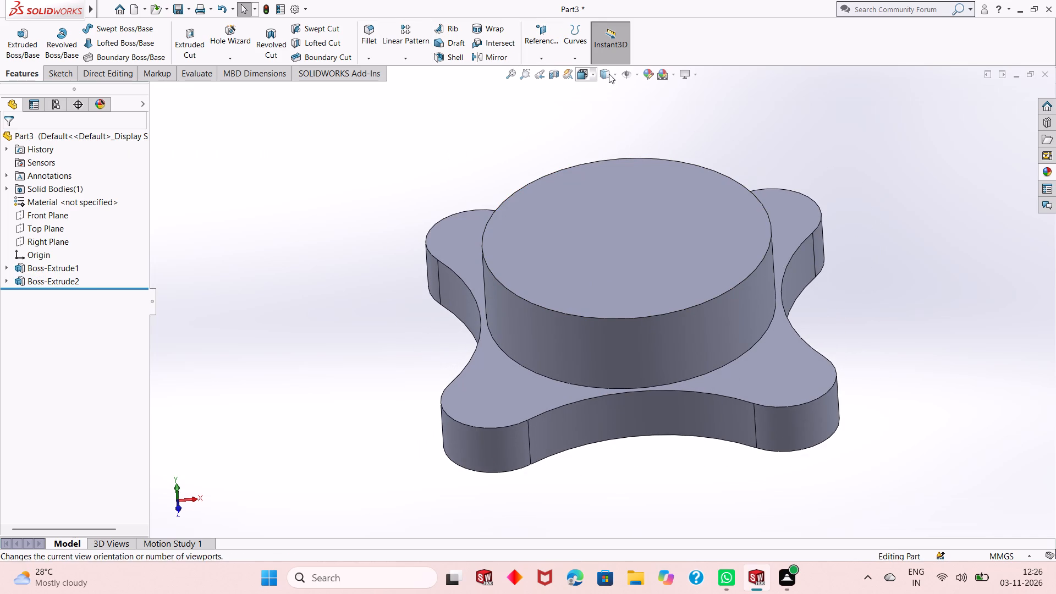
{"action": "left_click", "coordinate": [598, 217]}
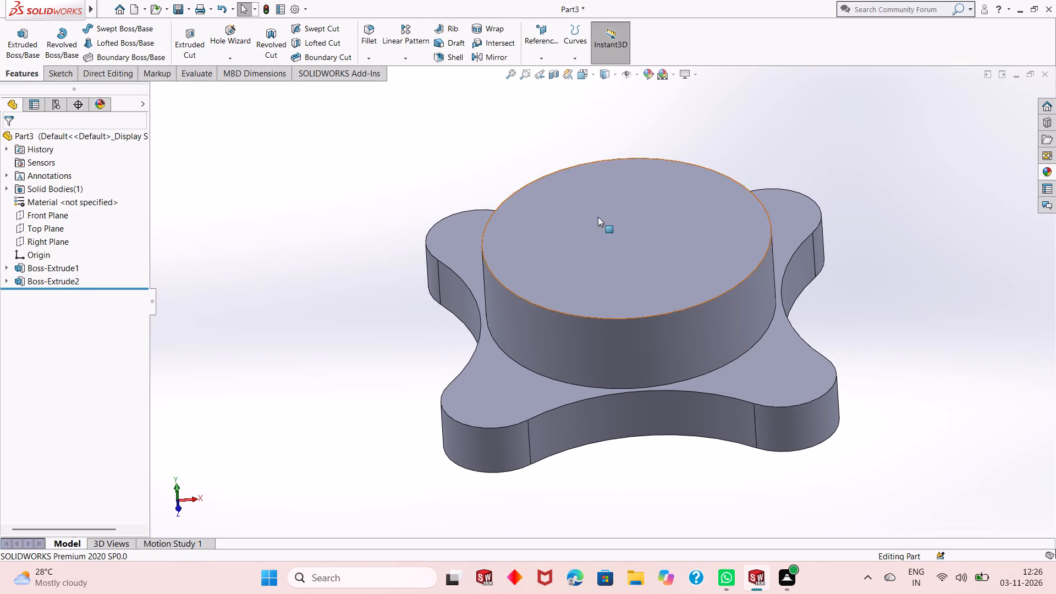
{"action": "left_click", "coordinate": [649, 184]}
{"action": "left_click", "coordinate": [354, 137]}
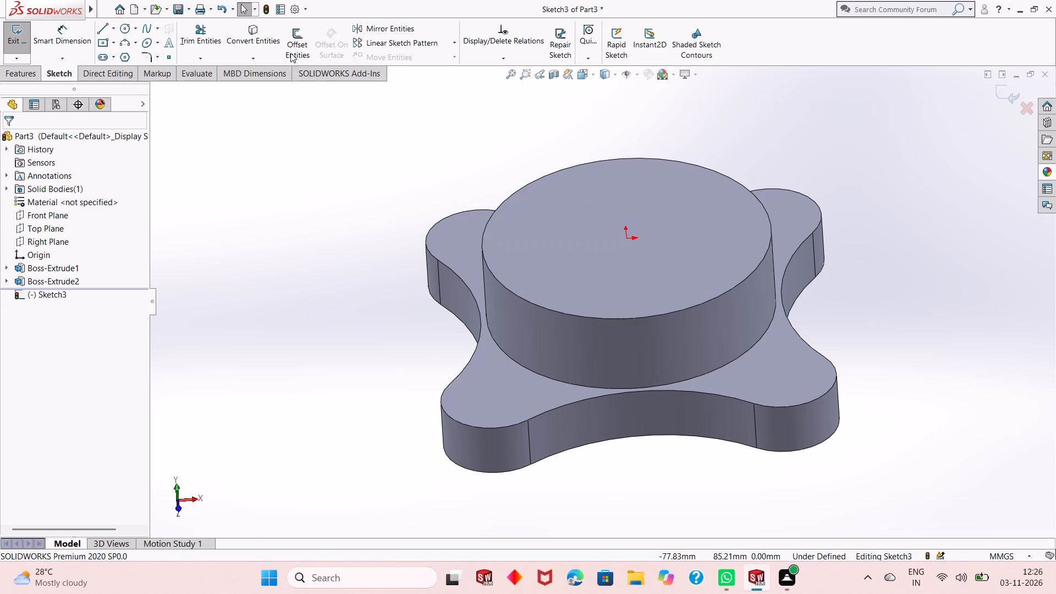
{"action": "left_click", "coordinate": [252, 41]}
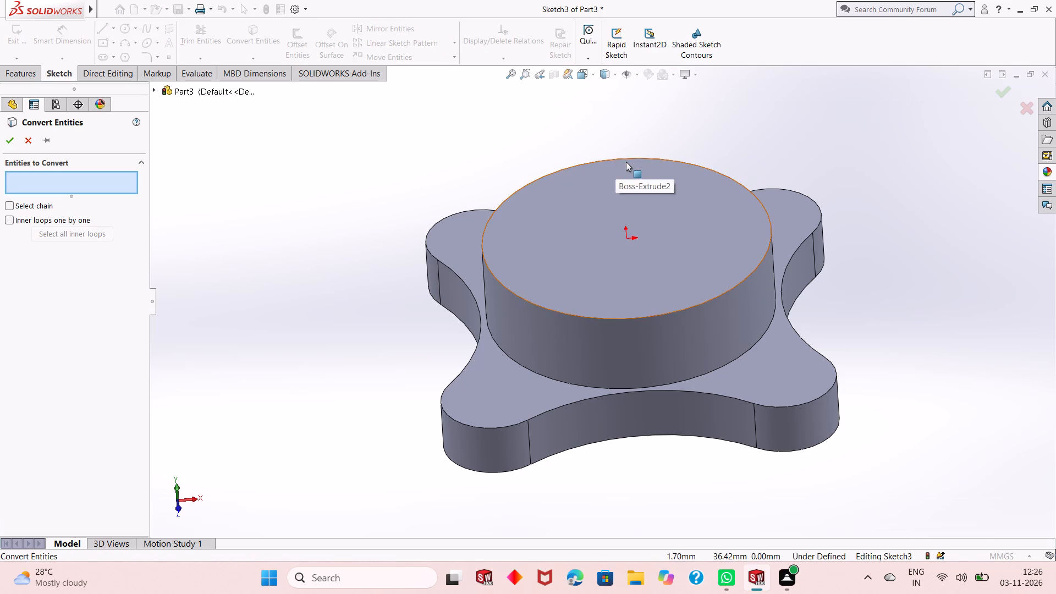
{"action": "left_click", "coordinate": [629, 157]}
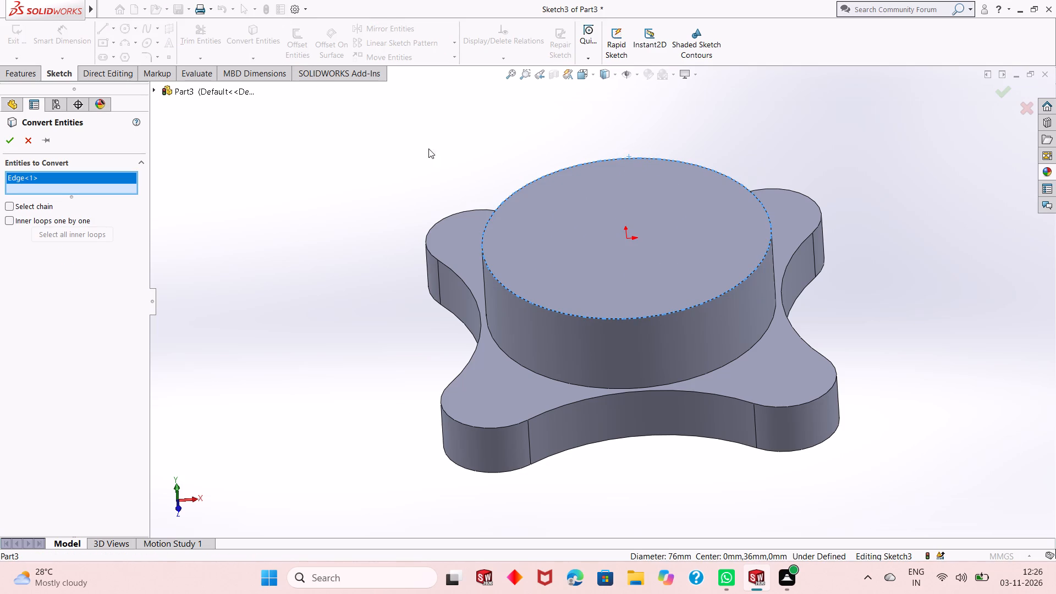
{"action": "left_click", "coordinate": [9, 137]}
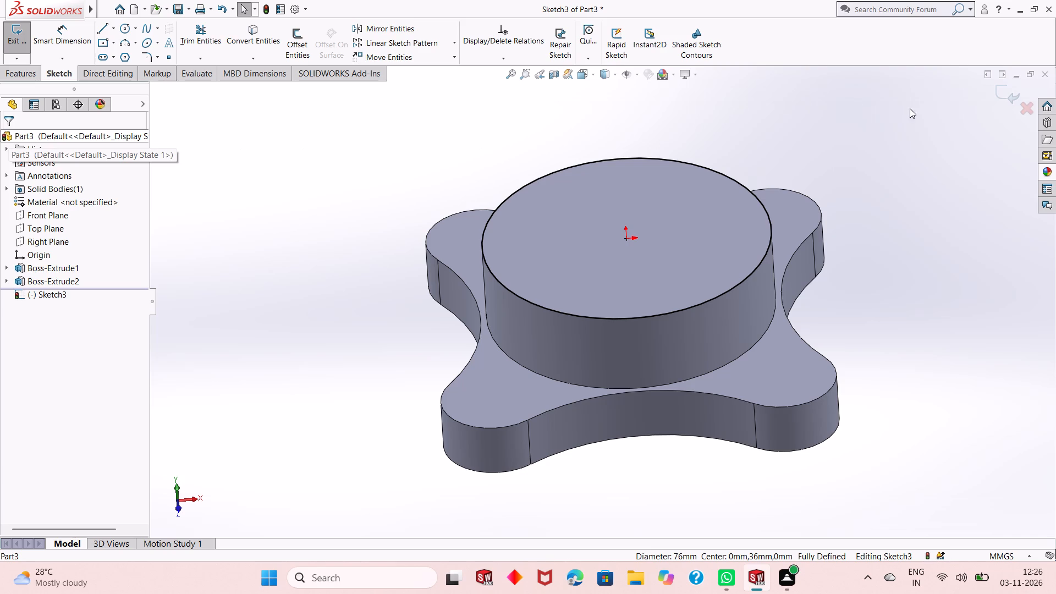
{"action": "left_click", "coordinate": [1000, 98]}
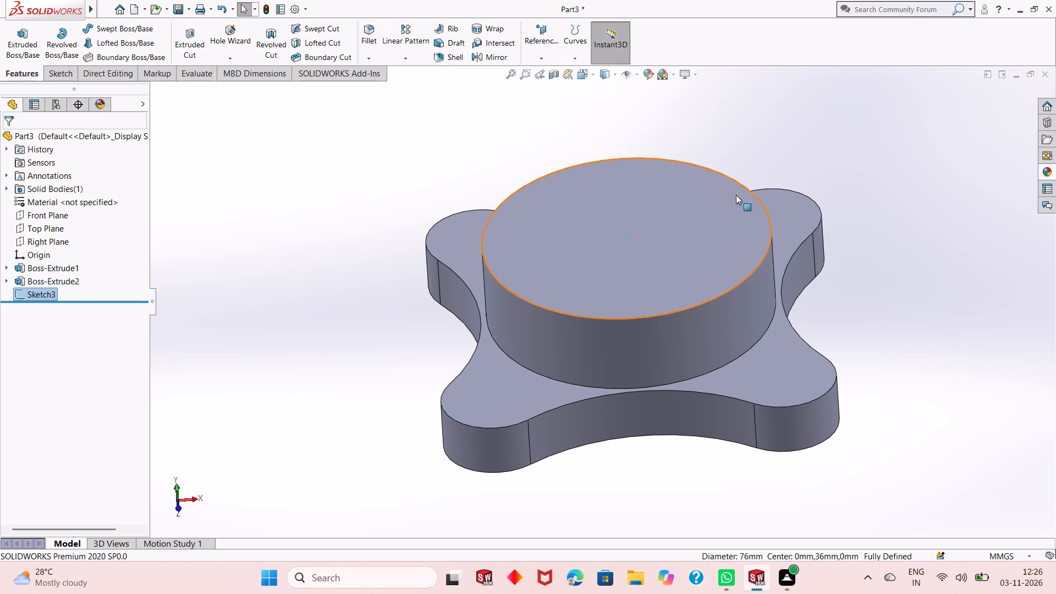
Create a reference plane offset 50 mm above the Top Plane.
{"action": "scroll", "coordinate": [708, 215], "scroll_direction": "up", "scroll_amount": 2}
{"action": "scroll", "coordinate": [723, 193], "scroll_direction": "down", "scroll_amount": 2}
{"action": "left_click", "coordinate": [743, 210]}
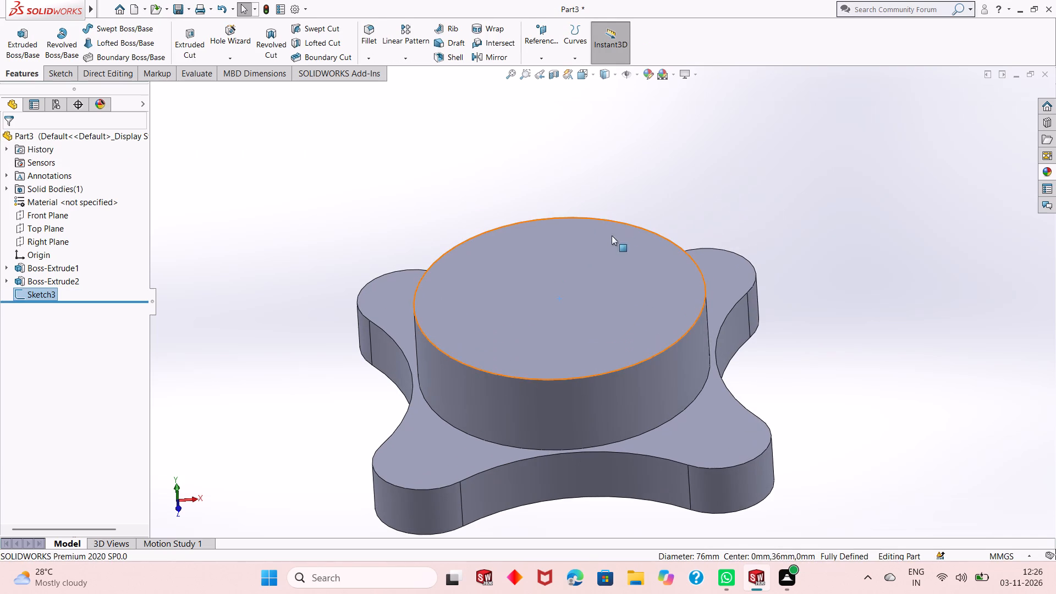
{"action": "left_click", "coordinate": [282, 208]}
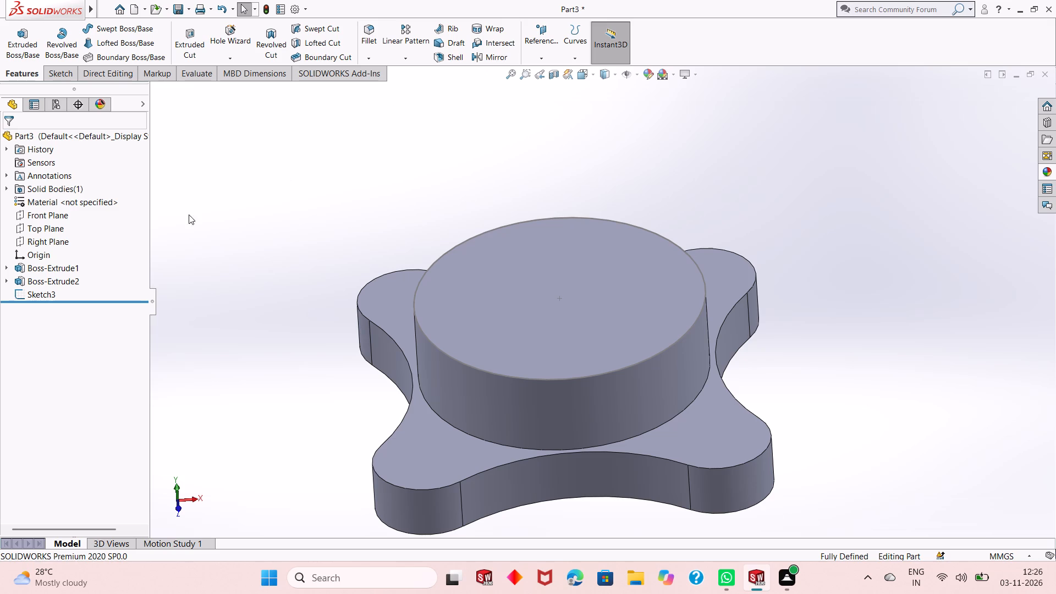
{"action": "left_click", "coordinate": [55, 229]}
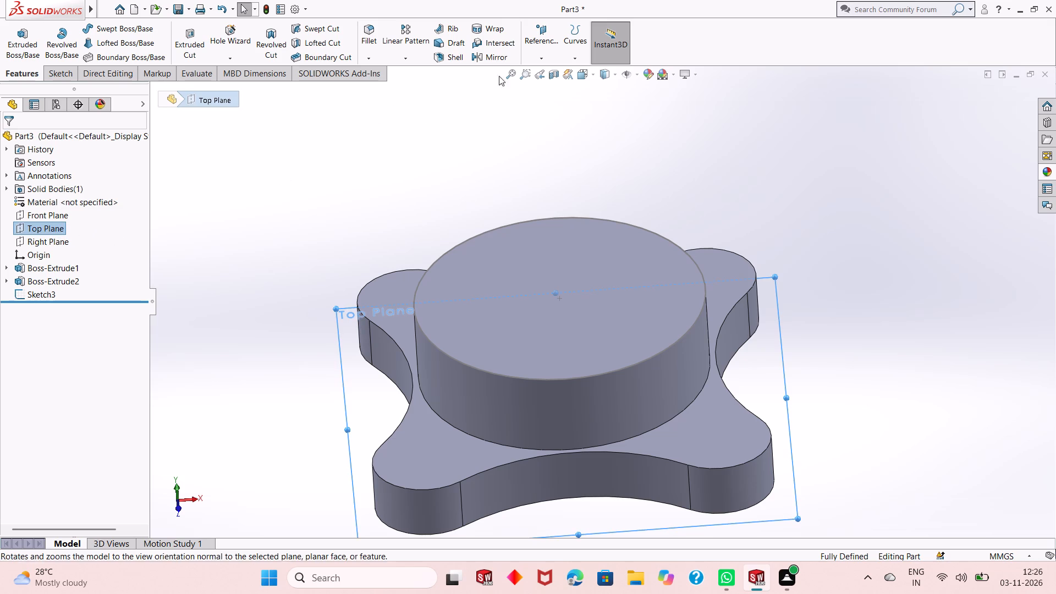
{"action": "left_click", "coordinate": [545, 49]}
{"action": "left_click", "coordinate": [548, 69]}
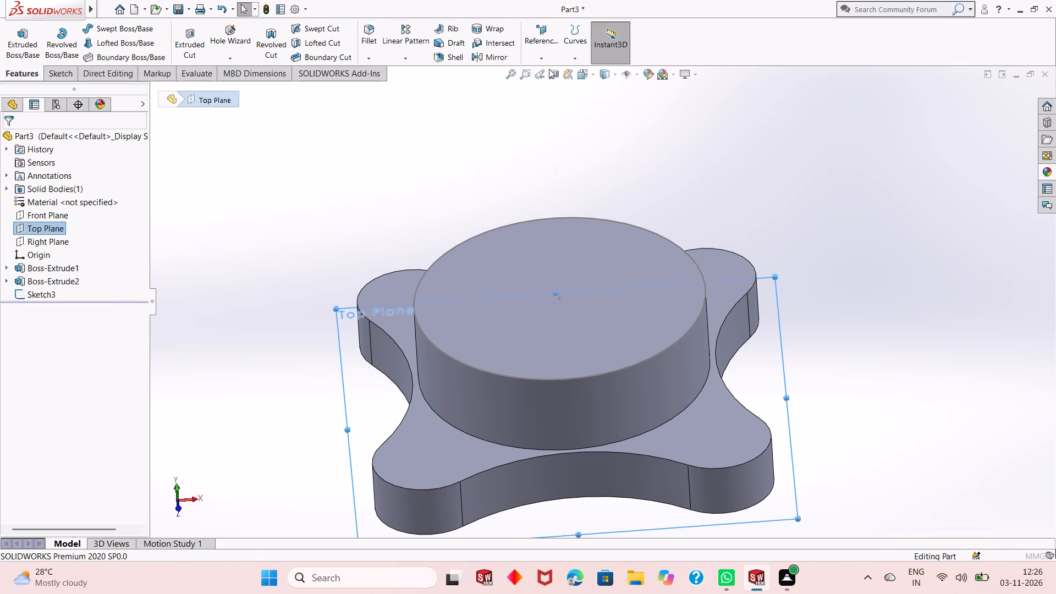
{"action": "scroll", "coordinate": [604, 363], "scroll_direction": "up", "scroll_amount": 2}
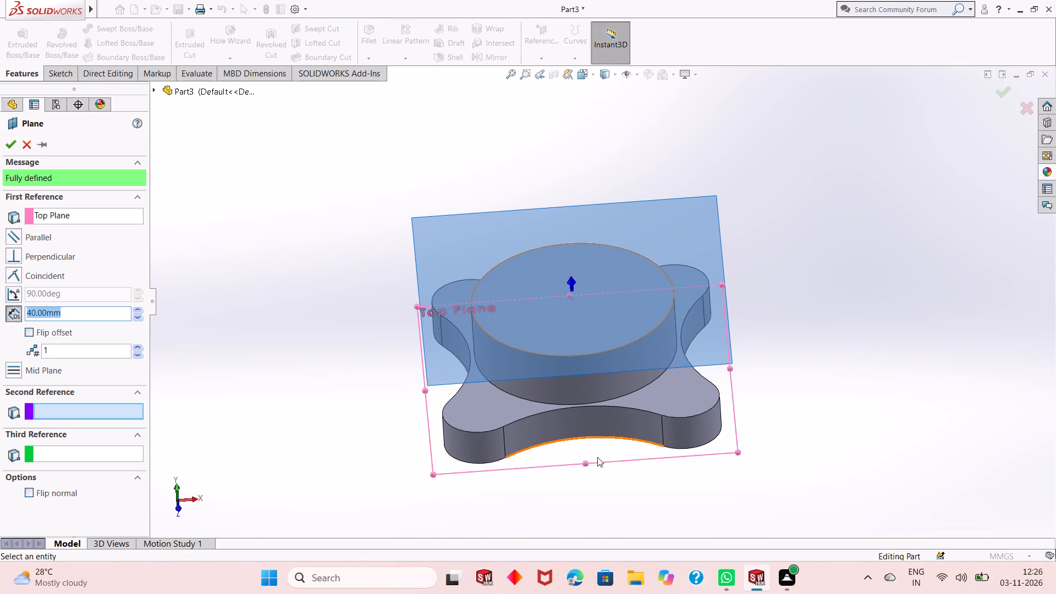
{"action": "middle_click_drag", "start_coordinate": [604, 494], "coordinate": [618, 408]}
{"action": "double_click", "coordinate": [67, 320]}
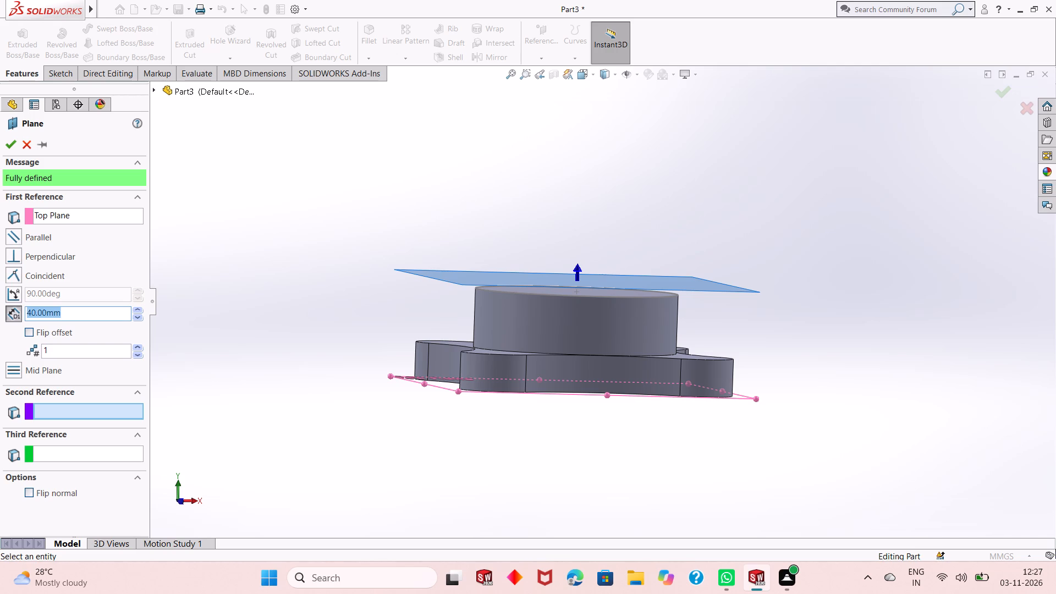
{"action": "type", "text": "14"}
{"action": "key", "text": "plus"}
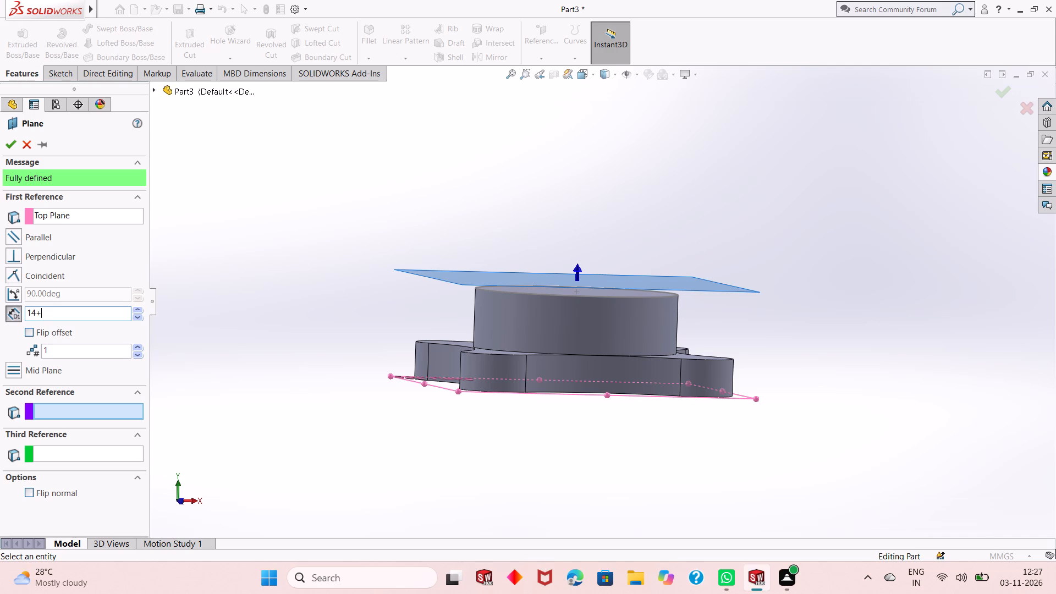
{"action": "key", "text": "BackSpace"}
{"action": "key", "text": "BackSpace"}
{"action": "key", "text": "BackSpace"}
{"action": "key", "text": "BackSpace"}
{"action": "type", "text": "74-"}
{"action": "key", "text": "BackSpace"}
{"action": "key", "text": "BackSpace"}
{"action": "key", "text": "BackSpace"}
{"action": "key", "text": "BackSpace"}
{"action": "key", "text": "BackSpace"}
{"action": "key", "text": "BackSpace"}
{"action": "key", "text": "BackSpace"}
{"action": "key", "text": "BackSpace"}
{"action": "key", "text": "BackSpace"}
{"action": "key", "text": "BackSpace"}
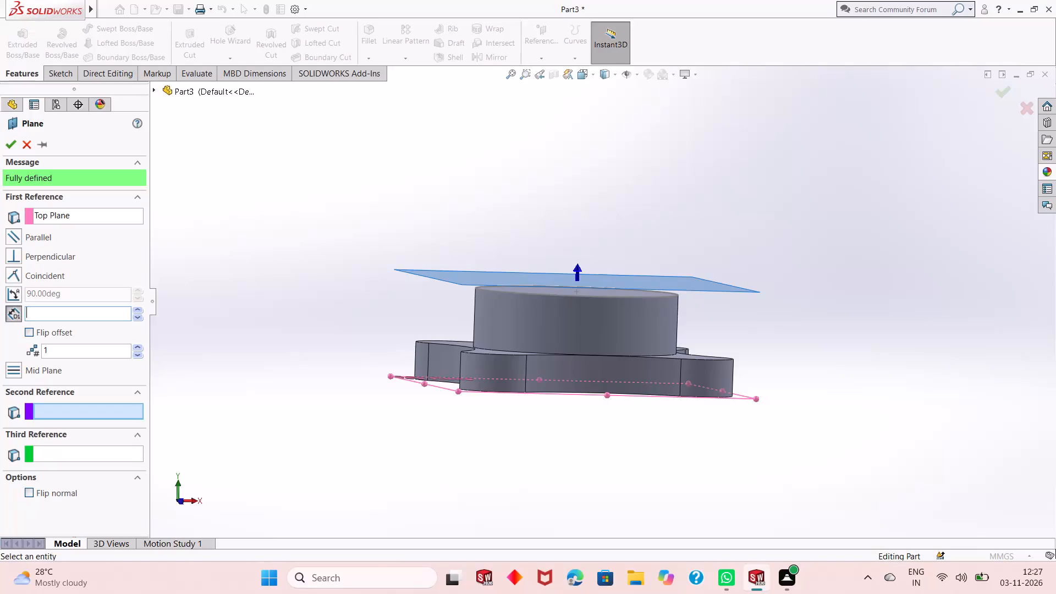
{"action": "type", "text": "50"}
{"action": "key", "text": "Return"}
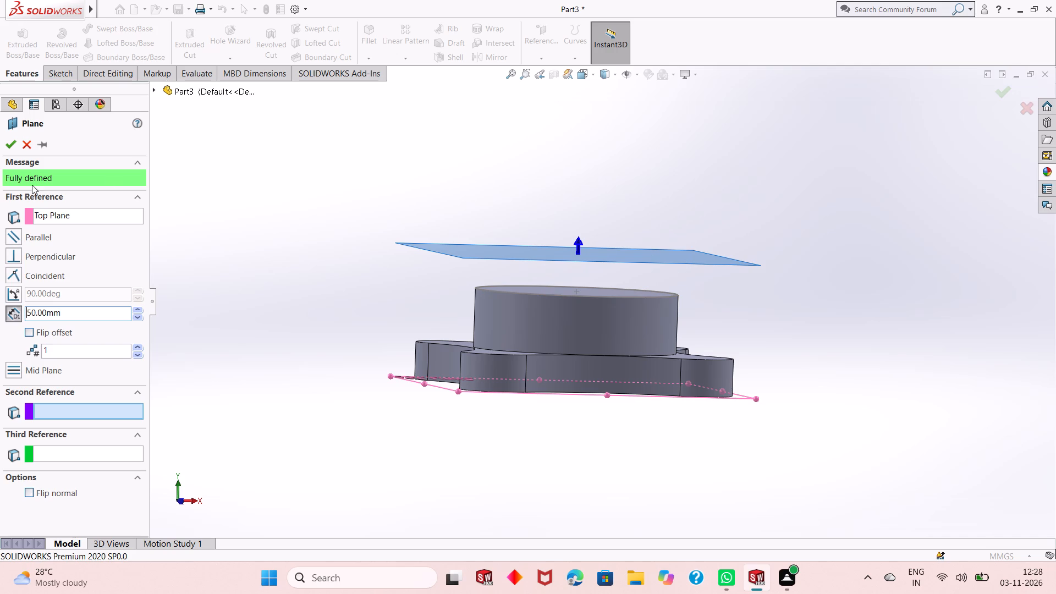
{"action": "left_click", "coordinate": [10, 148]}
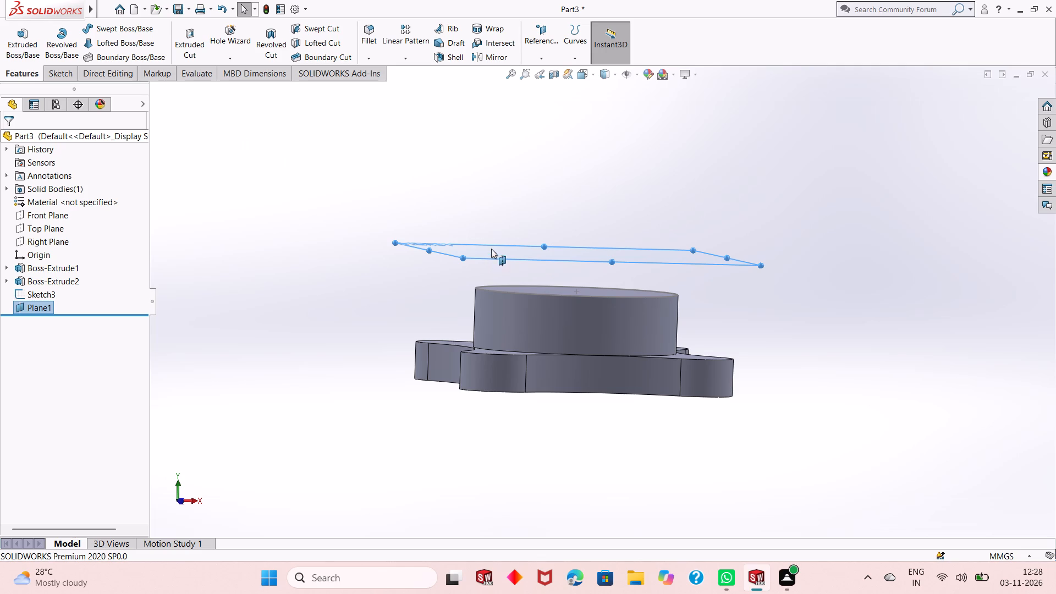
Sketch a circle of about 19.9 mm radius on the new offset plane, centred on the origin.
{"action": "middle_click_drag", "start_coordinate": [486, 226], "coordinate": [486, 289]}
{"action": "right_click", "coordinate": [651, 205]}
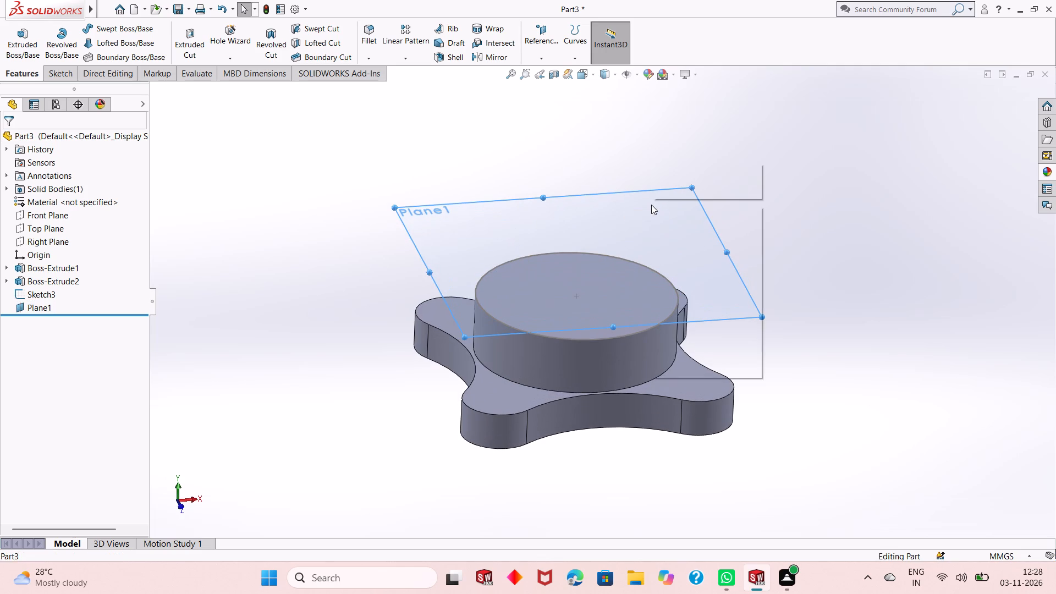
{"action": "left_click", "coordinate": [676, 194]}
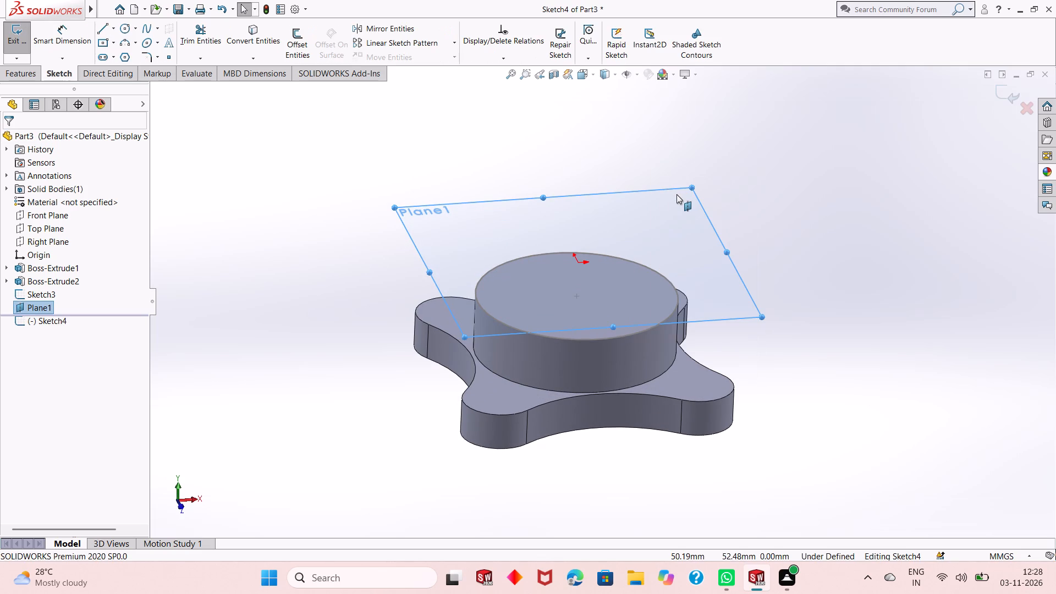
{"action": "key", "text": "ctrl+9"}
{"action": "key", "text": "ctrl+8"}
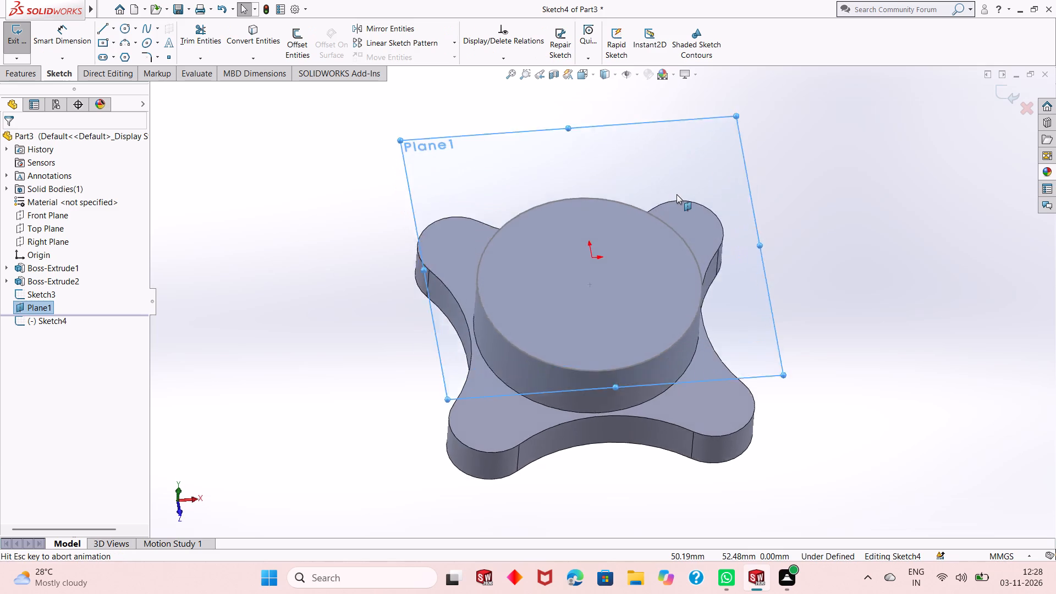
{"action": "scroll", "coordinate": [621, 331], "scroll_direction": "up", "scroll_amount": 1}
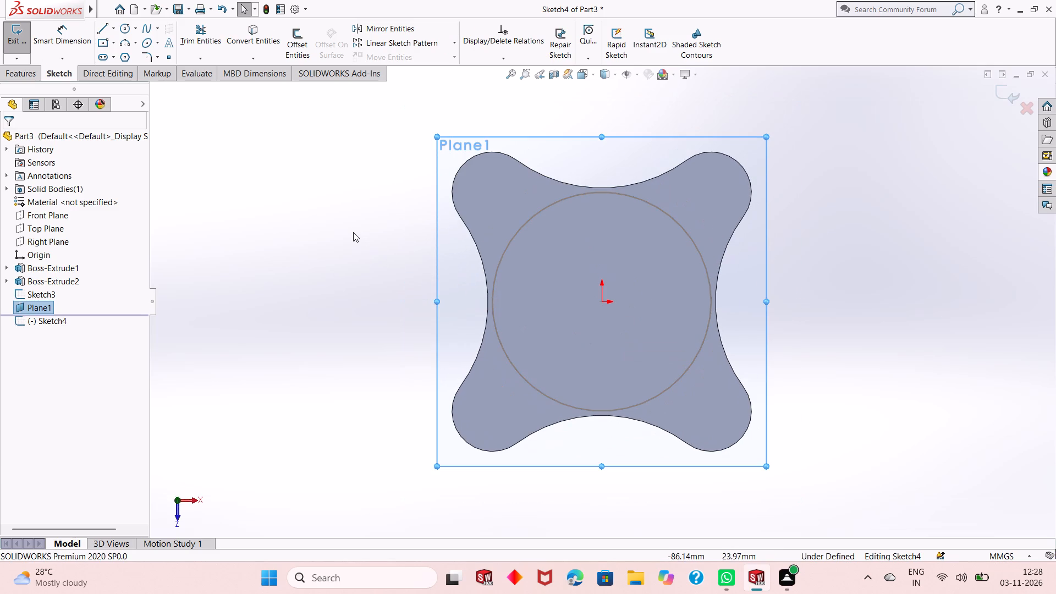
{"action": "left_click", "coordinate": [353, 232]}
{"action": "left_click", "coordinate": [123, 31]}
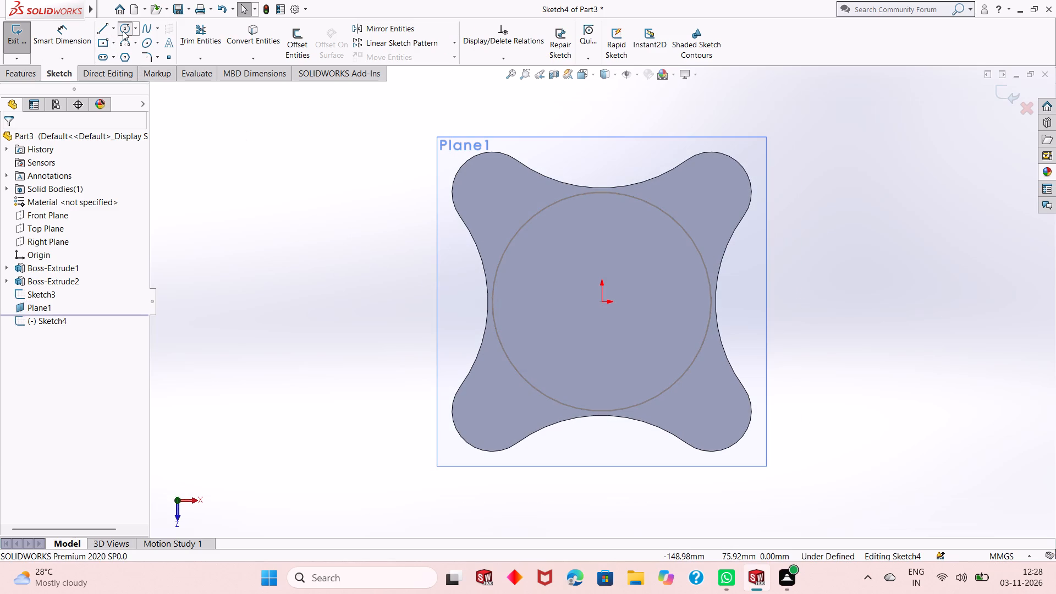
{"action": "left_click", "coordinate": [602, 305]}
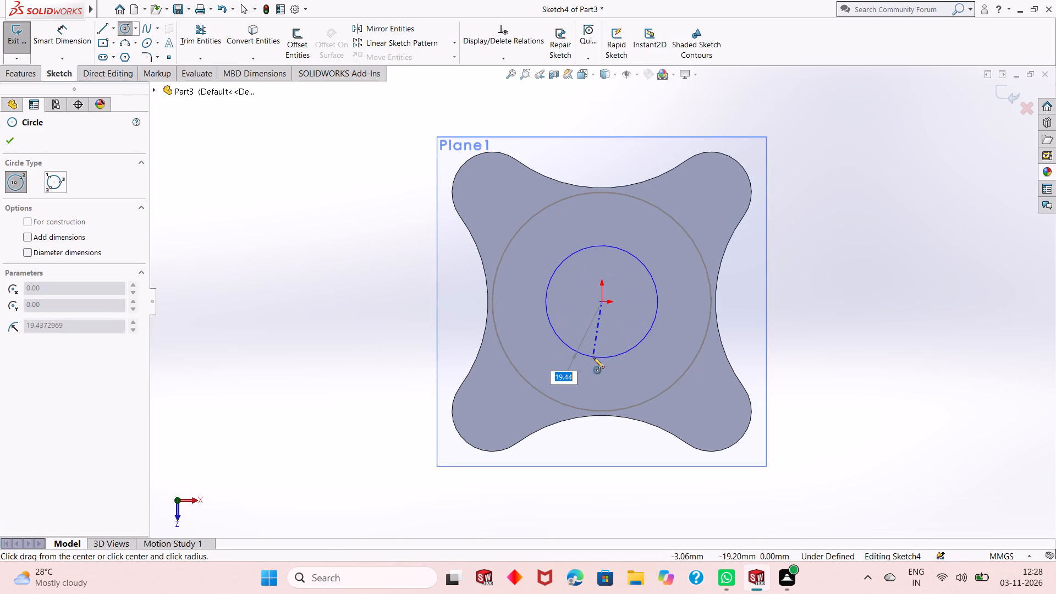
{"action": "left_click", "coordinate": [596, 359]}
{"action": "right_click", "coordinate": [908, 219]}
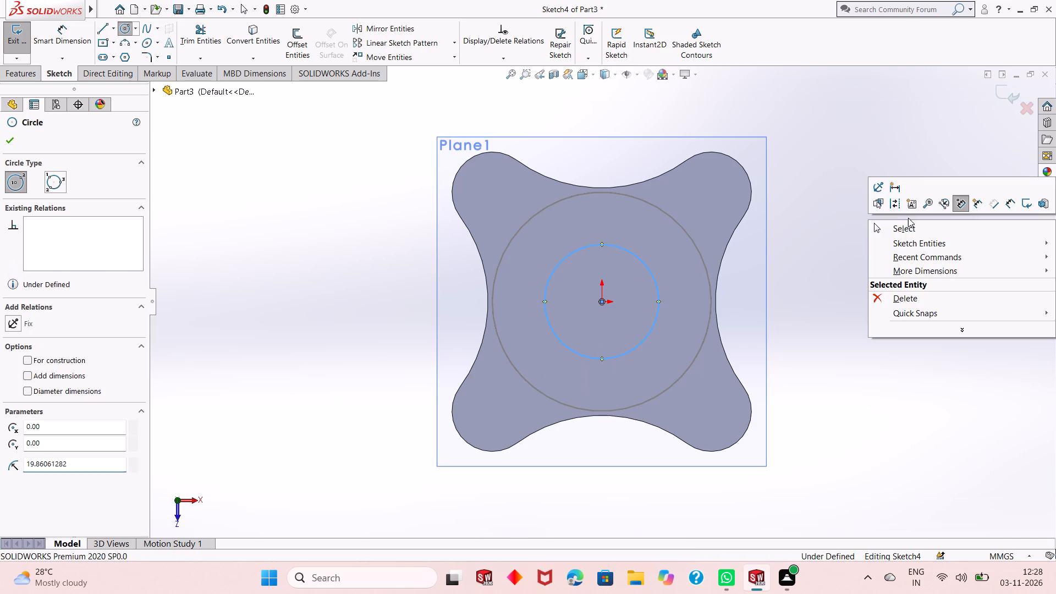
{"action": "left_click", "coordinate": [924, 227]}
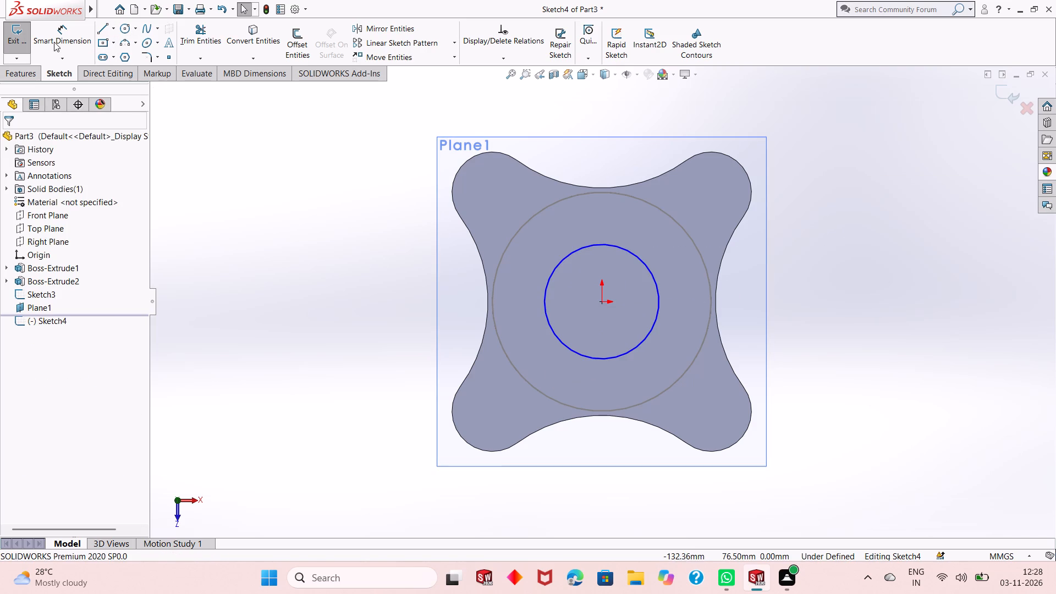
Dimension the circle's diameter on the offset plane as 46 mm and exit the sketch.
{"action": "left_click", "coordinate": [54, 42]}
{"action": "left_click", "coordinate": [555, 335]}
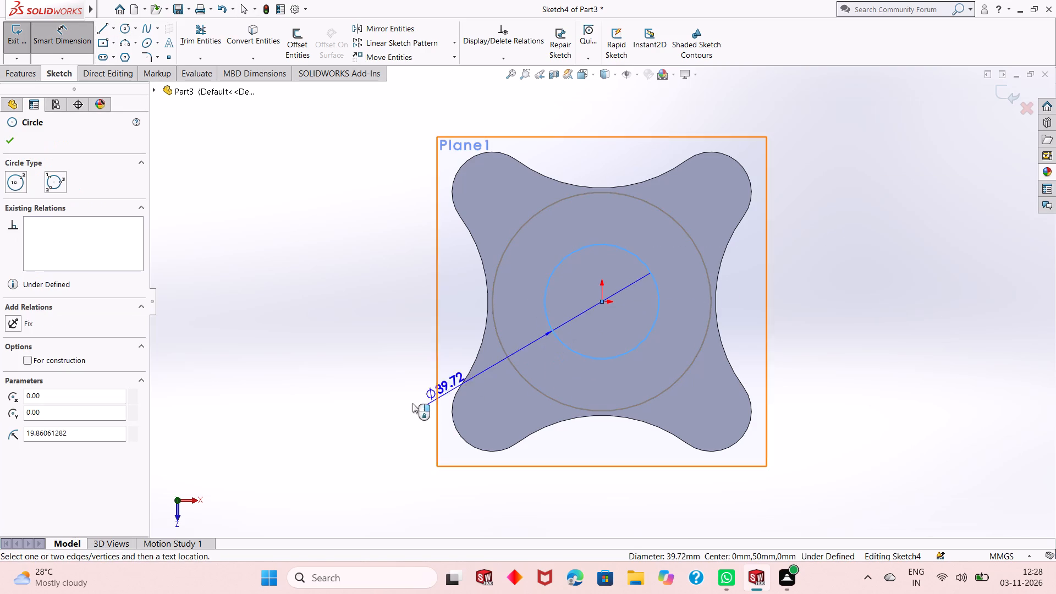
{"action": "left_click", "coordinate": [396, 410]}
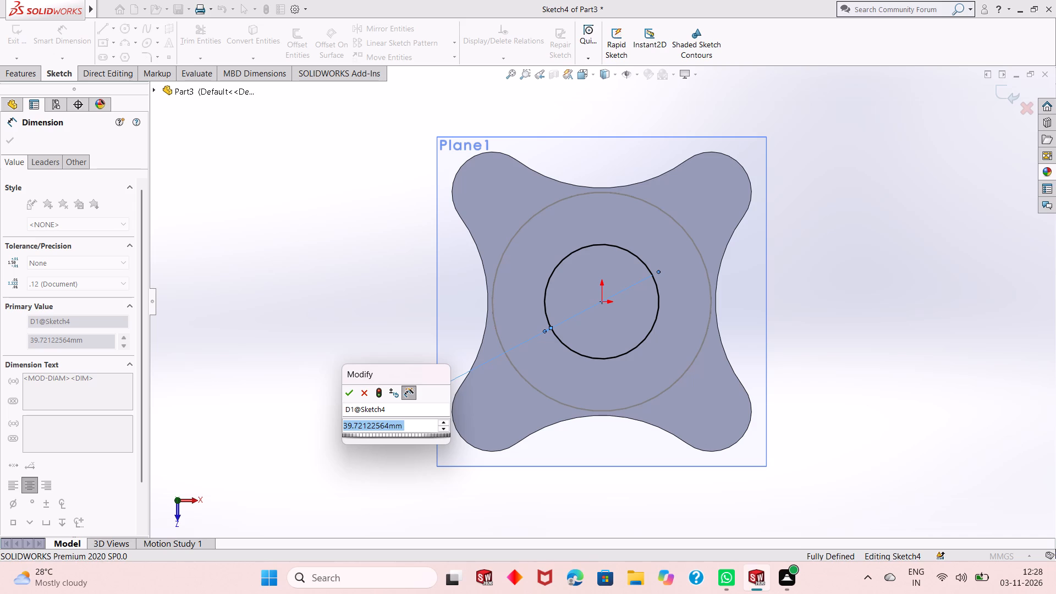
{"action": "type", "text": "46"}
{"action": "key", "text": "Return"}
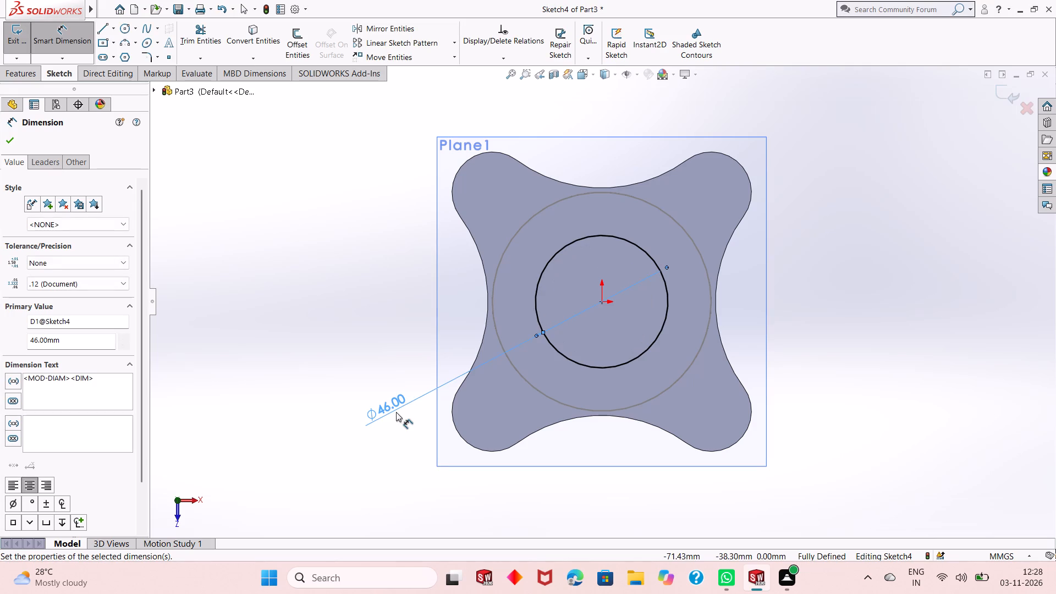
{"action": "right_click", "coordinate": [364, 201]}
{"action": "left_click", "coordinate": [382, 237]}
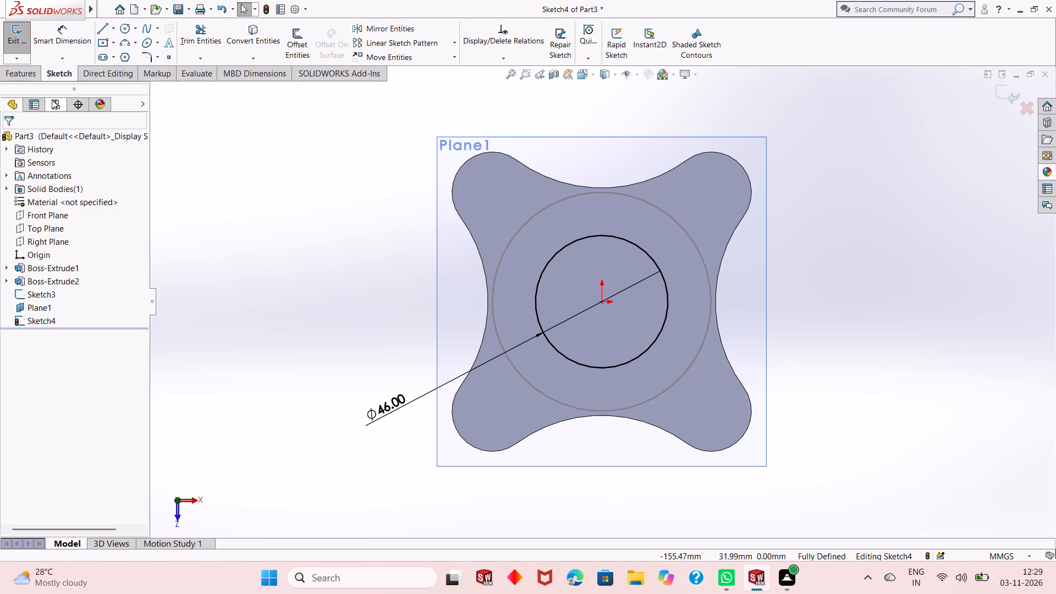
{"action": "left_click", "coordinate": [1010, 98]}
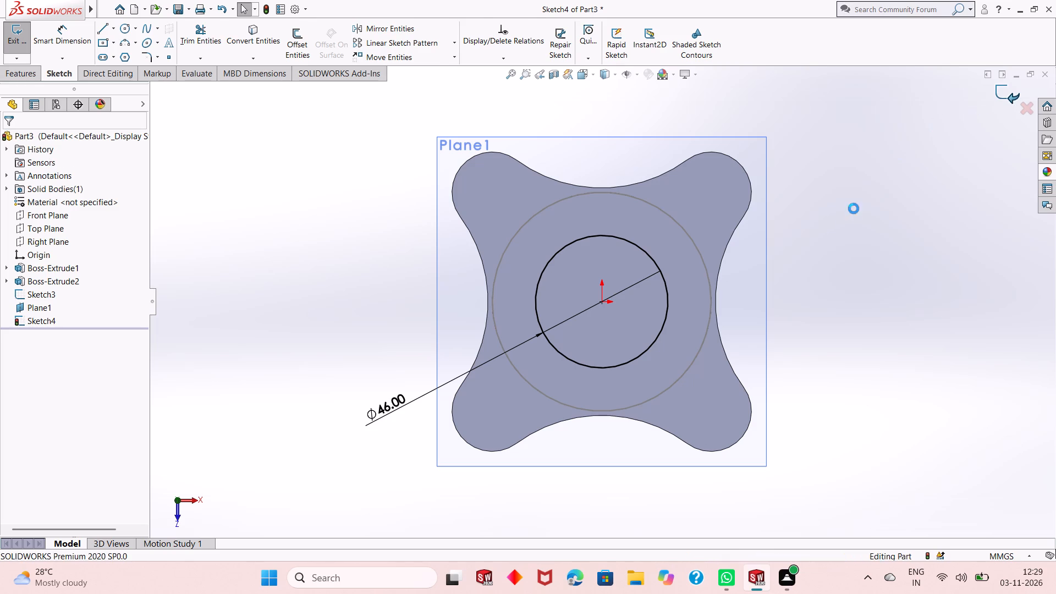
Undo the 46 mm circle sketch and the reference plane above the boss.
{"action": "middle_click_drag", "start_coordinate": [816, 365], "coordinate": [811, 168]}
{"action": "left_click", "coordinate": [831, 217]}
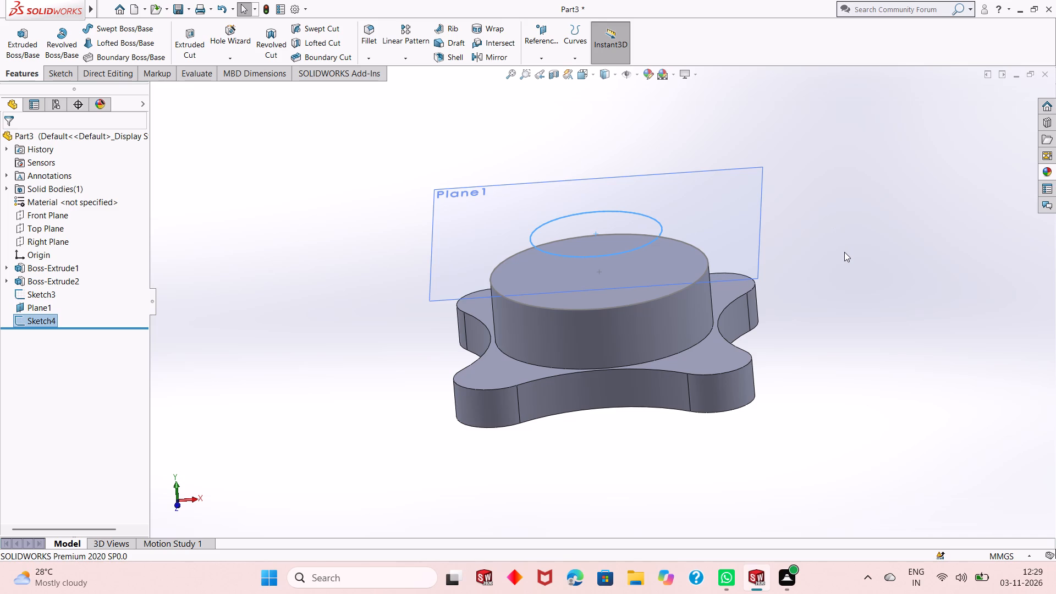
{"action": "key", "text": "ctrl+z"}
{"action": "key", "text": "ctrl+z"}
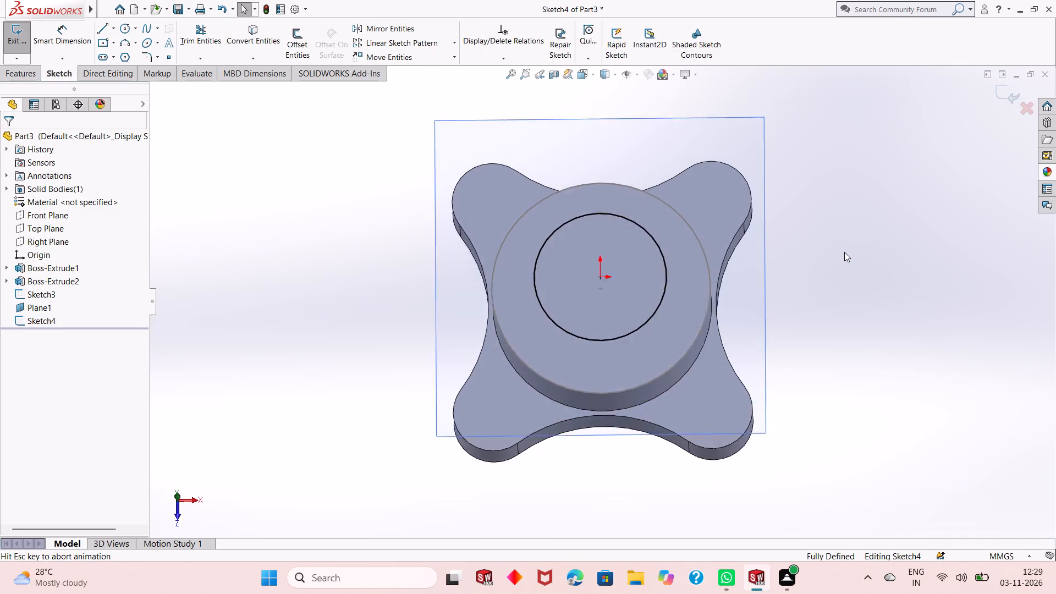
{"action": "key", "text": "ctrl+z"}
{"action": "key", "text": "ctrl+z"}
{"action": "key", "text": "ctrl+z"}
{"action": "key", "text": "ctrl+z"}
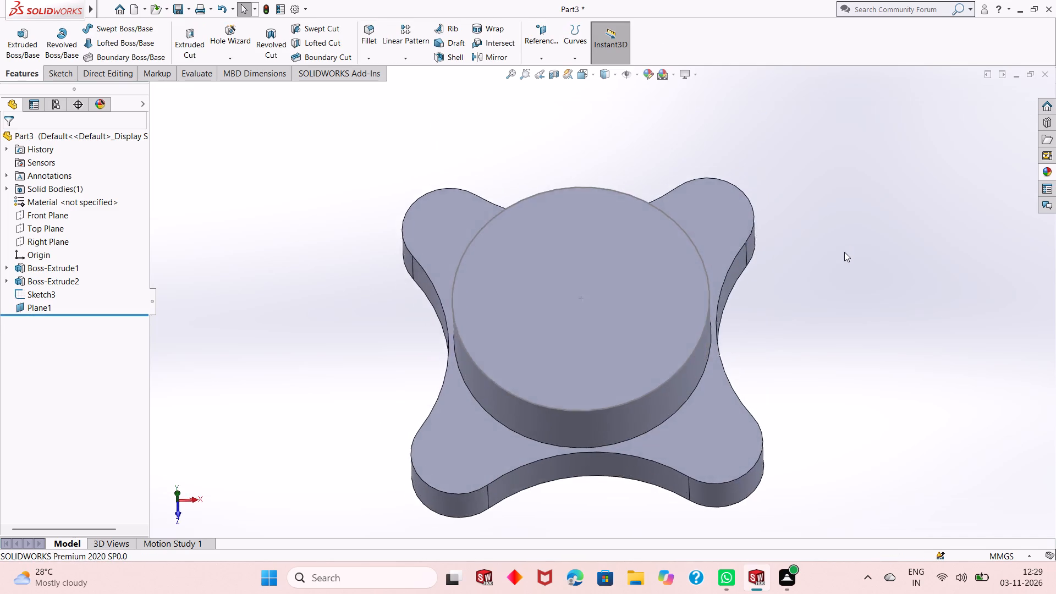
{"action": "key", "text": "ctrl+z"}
Undo the converted-edge sketch on the round boss's top face.
{"action": "key", "text": "ctrl+z"}
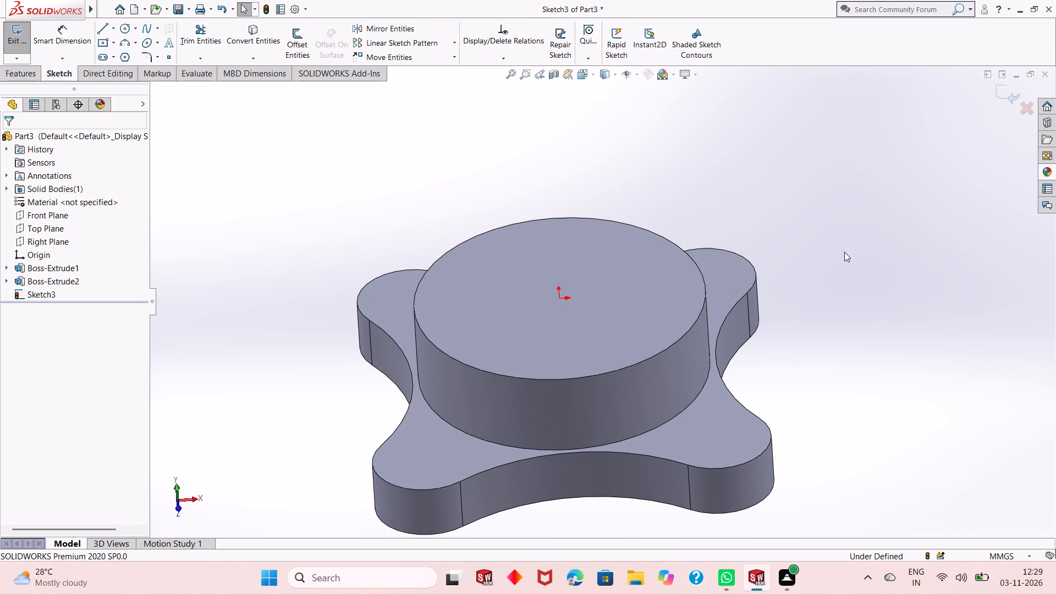
{"action": "key", "text": "ctrl+z"}
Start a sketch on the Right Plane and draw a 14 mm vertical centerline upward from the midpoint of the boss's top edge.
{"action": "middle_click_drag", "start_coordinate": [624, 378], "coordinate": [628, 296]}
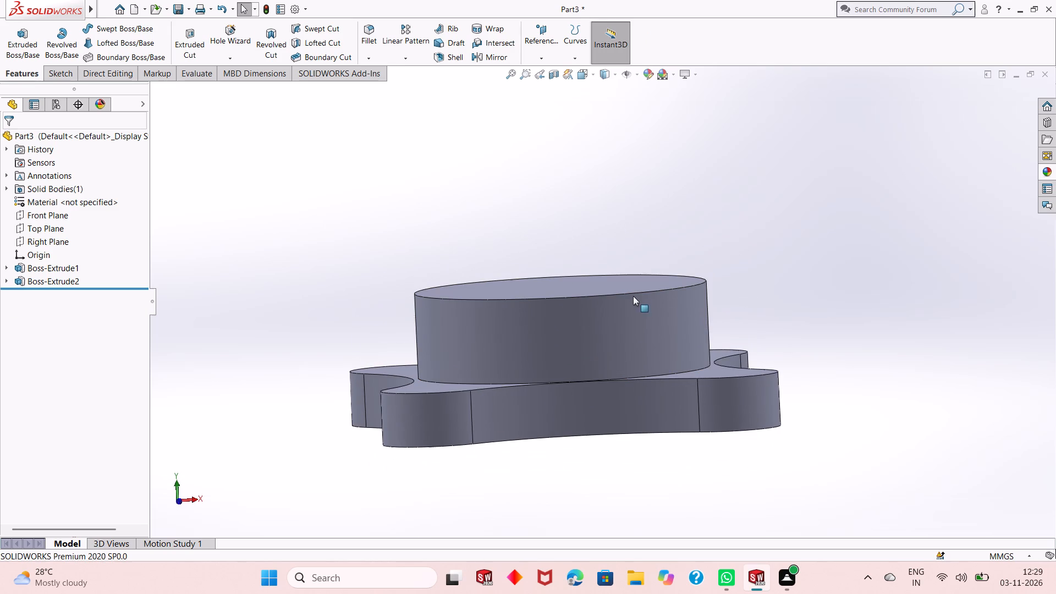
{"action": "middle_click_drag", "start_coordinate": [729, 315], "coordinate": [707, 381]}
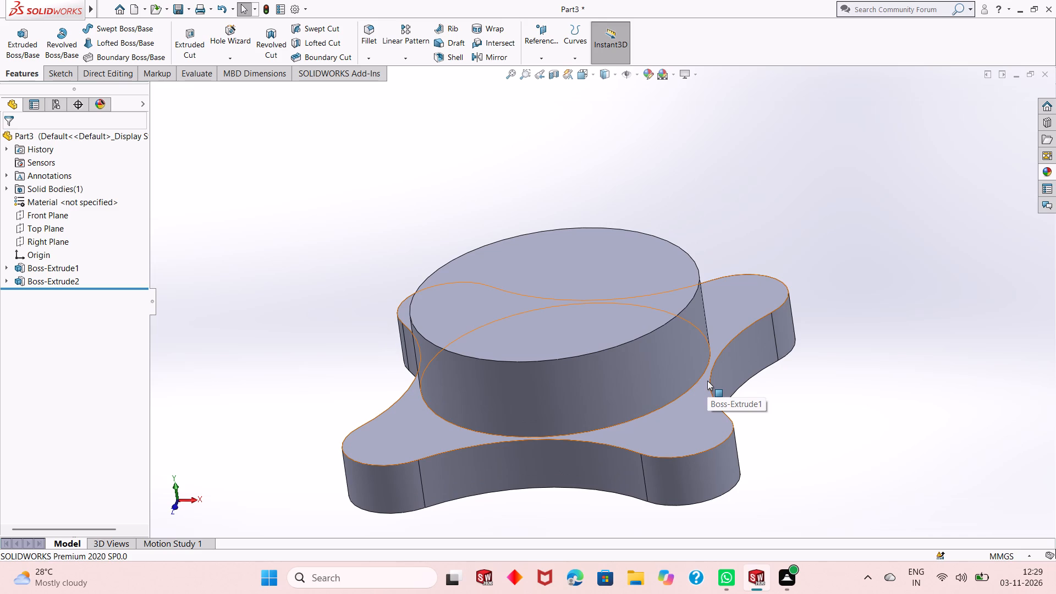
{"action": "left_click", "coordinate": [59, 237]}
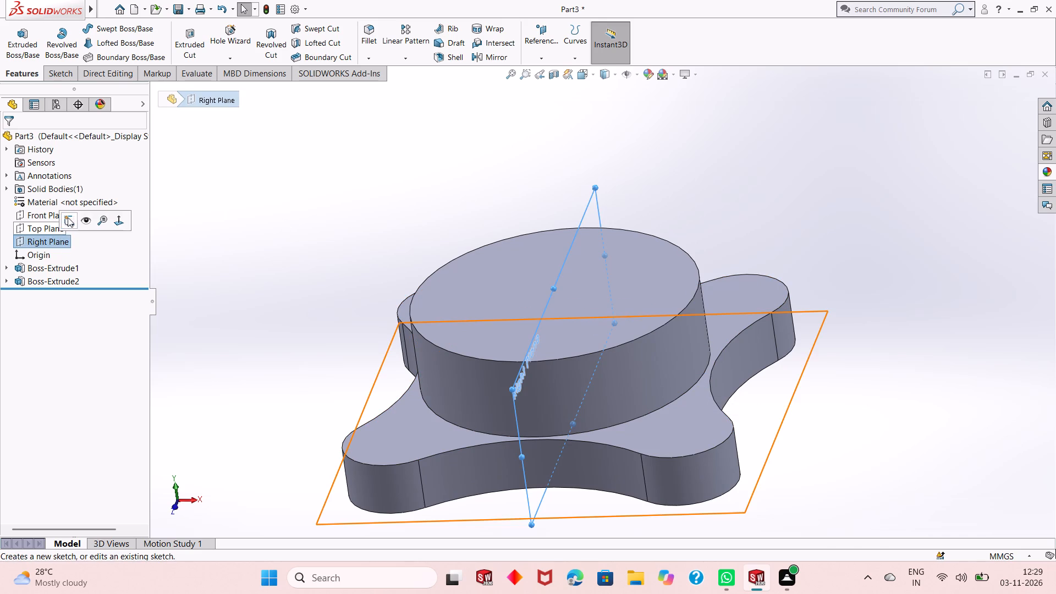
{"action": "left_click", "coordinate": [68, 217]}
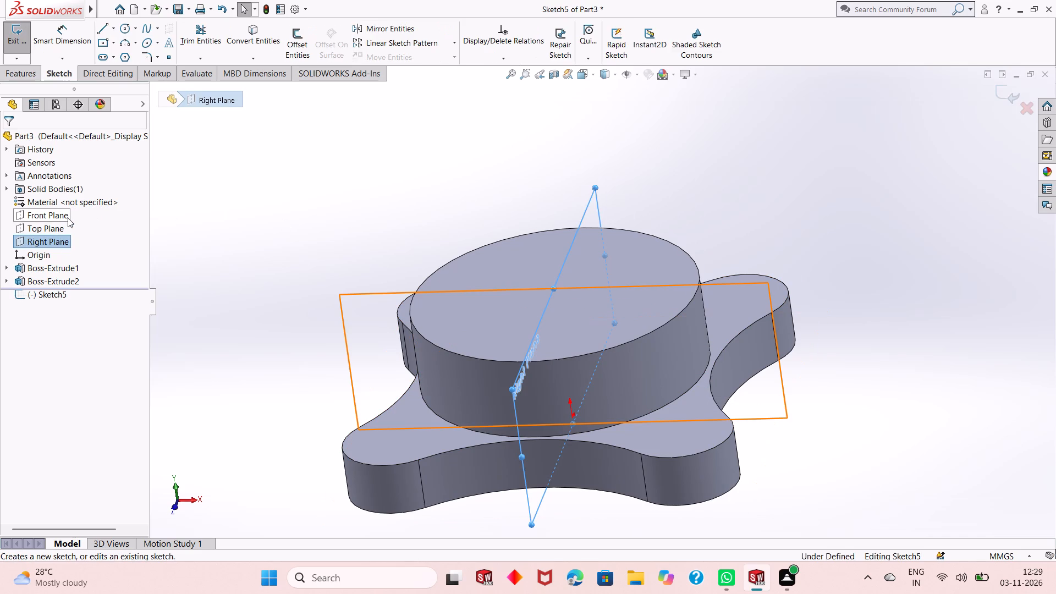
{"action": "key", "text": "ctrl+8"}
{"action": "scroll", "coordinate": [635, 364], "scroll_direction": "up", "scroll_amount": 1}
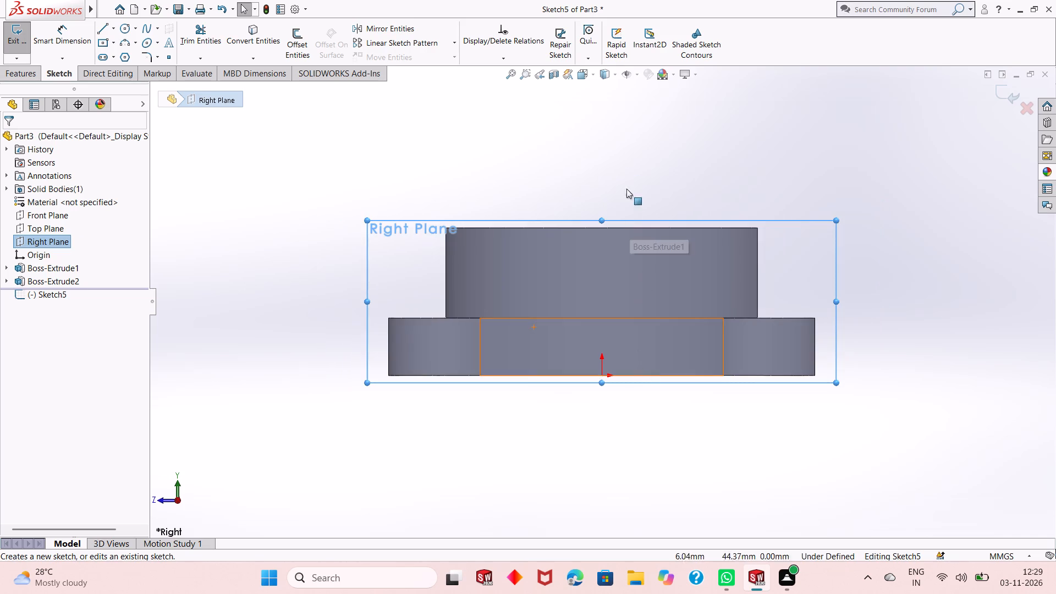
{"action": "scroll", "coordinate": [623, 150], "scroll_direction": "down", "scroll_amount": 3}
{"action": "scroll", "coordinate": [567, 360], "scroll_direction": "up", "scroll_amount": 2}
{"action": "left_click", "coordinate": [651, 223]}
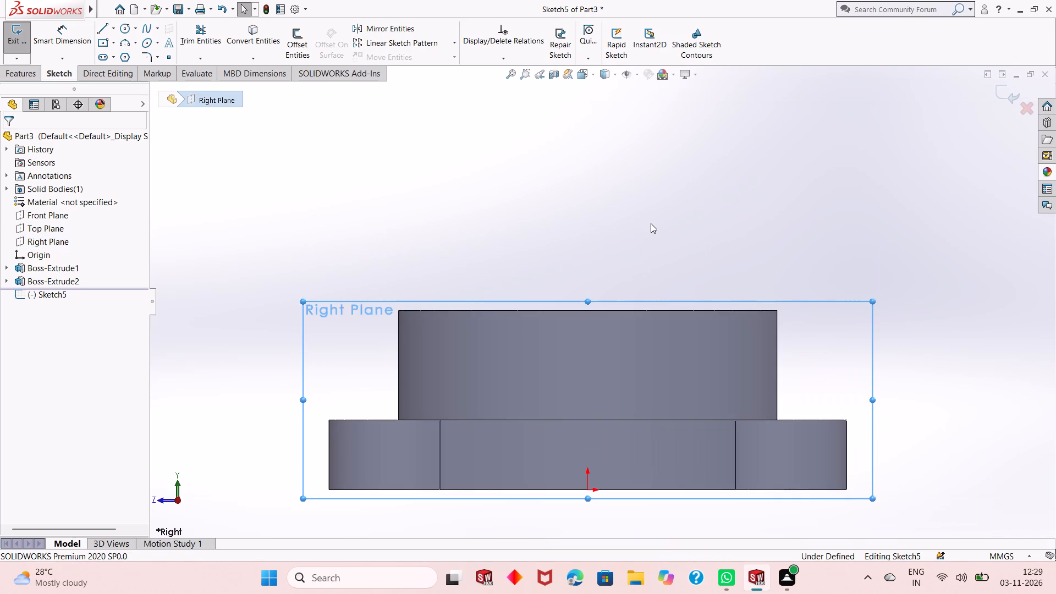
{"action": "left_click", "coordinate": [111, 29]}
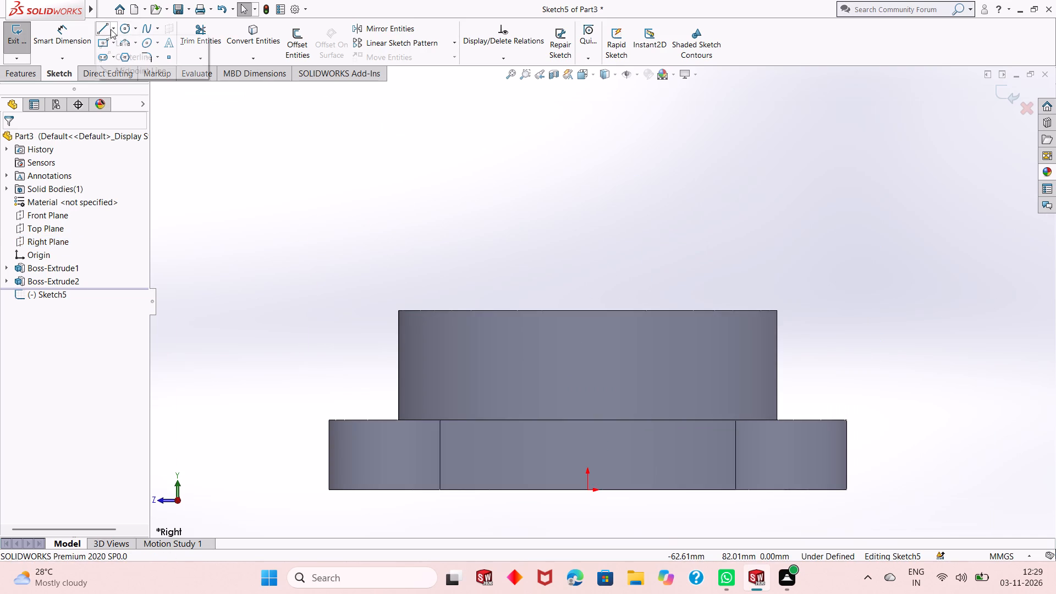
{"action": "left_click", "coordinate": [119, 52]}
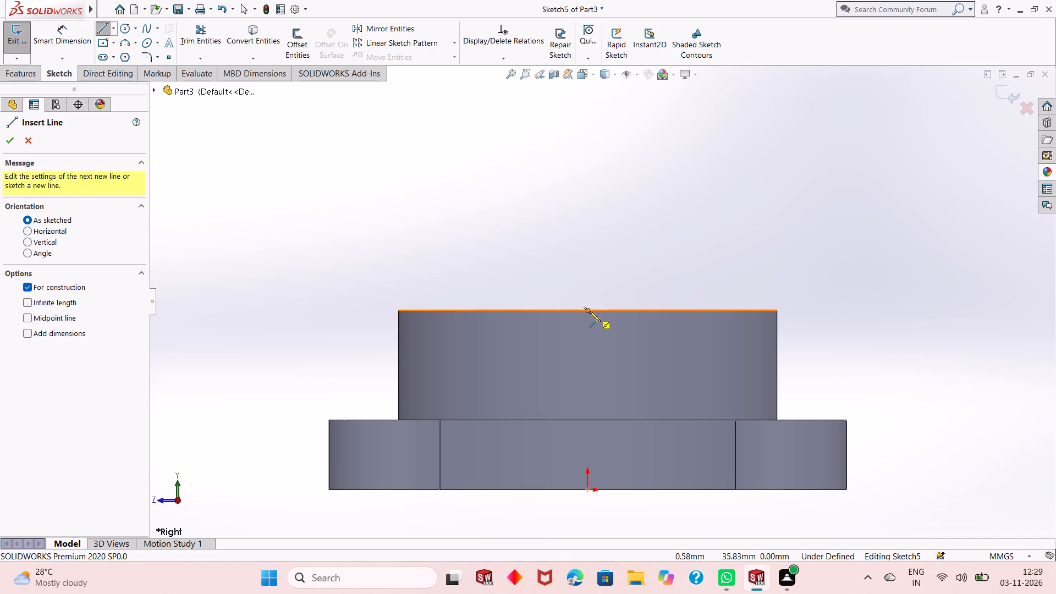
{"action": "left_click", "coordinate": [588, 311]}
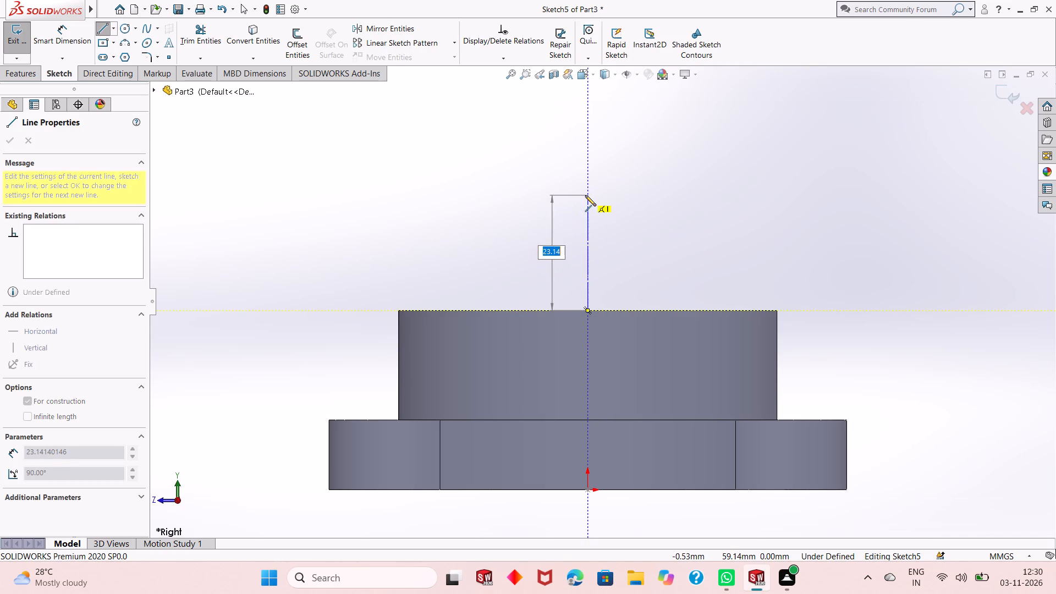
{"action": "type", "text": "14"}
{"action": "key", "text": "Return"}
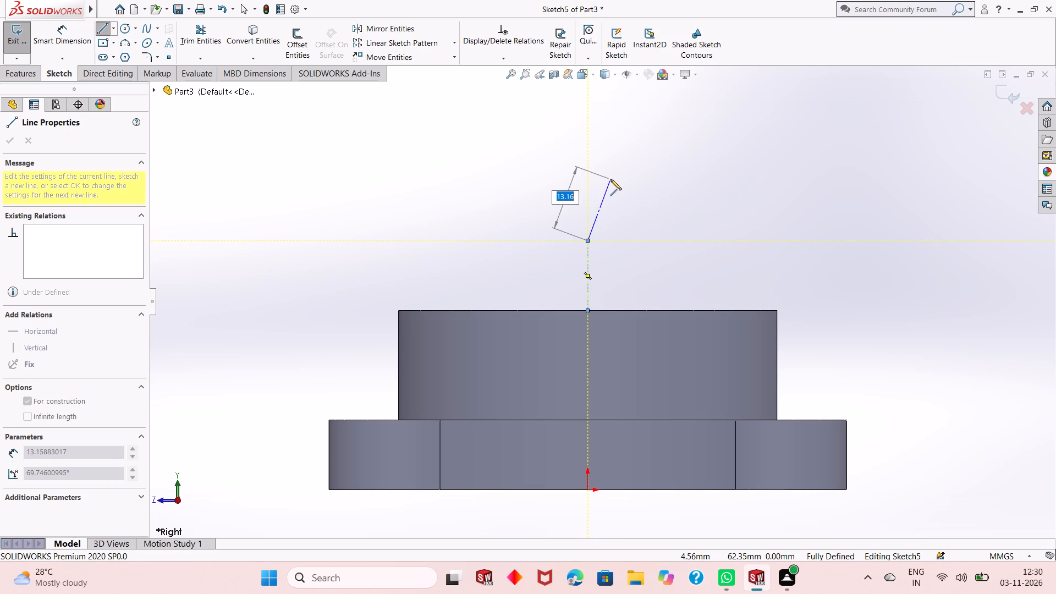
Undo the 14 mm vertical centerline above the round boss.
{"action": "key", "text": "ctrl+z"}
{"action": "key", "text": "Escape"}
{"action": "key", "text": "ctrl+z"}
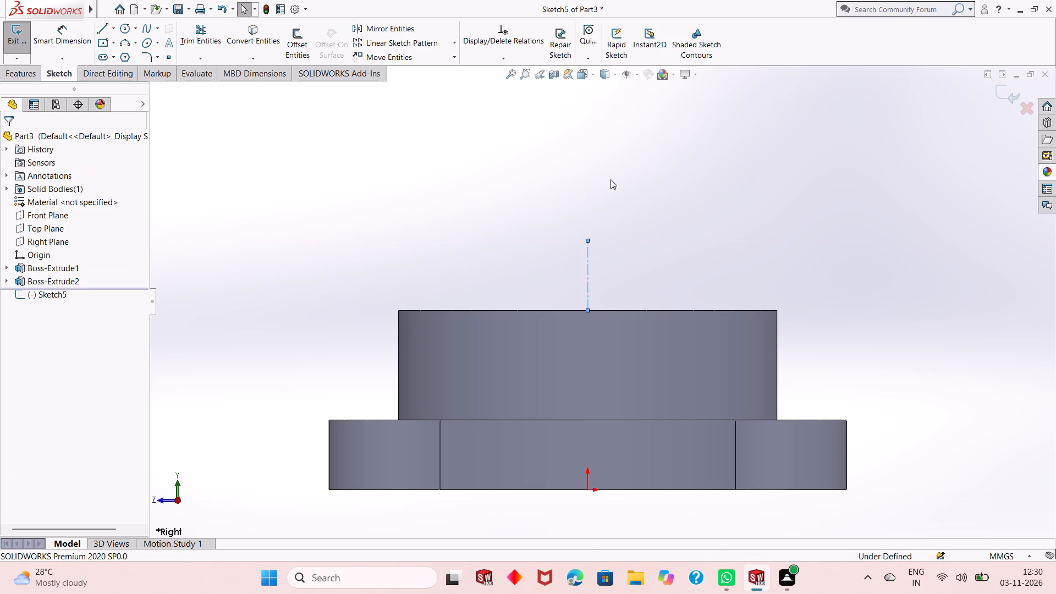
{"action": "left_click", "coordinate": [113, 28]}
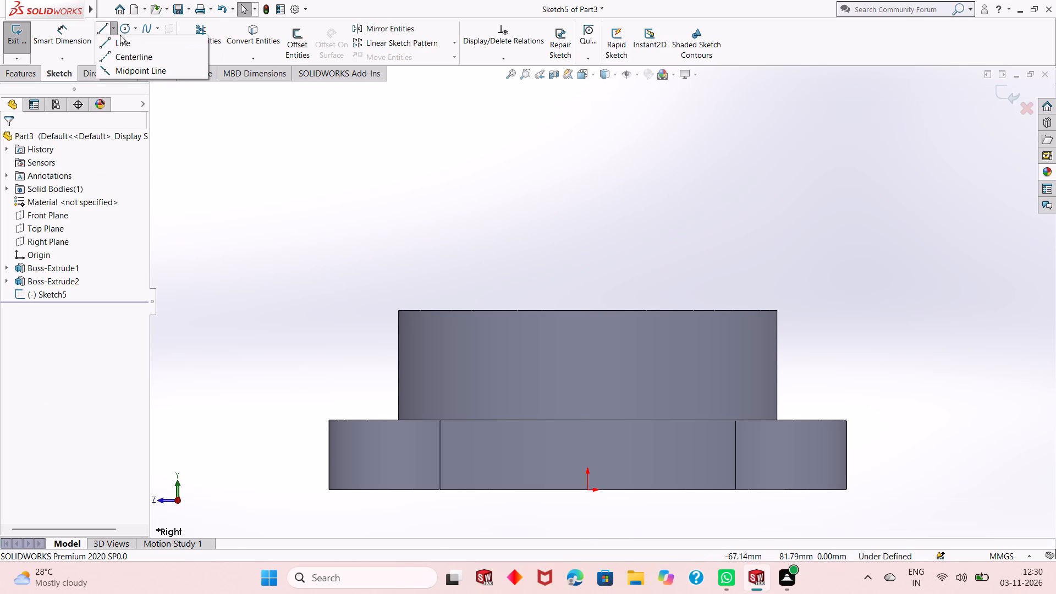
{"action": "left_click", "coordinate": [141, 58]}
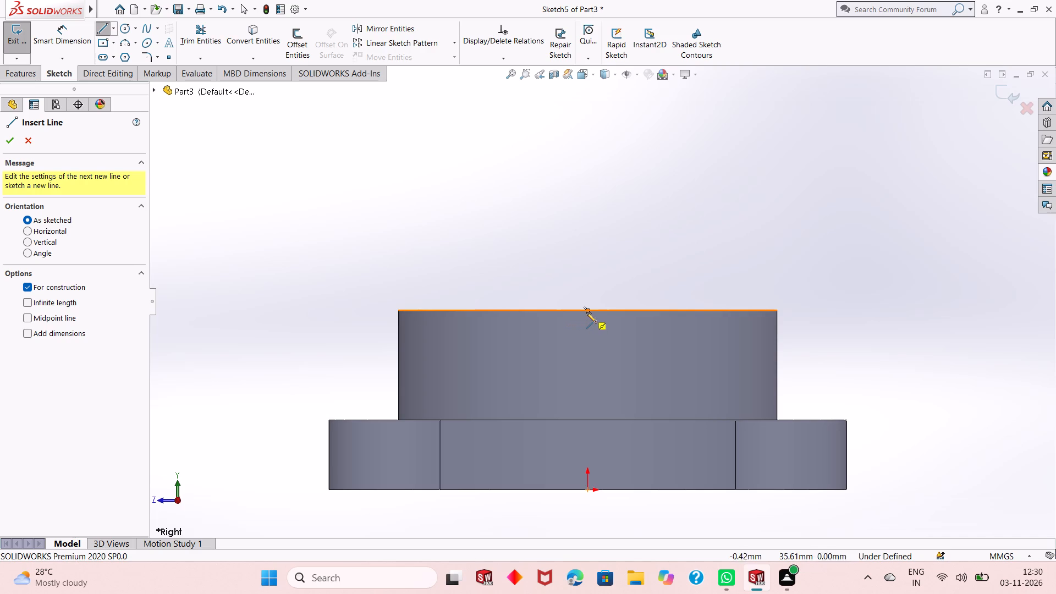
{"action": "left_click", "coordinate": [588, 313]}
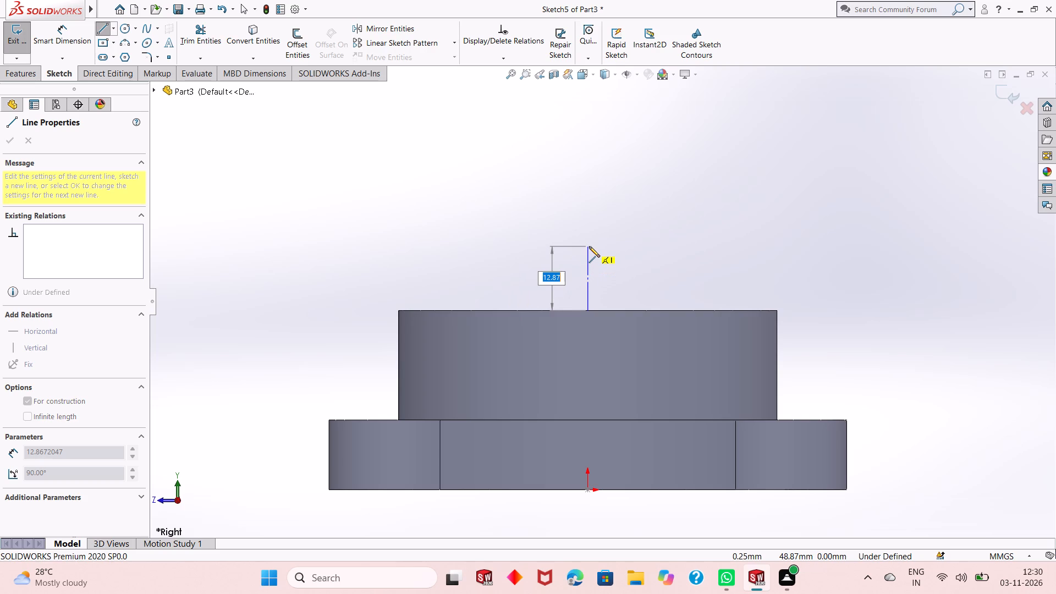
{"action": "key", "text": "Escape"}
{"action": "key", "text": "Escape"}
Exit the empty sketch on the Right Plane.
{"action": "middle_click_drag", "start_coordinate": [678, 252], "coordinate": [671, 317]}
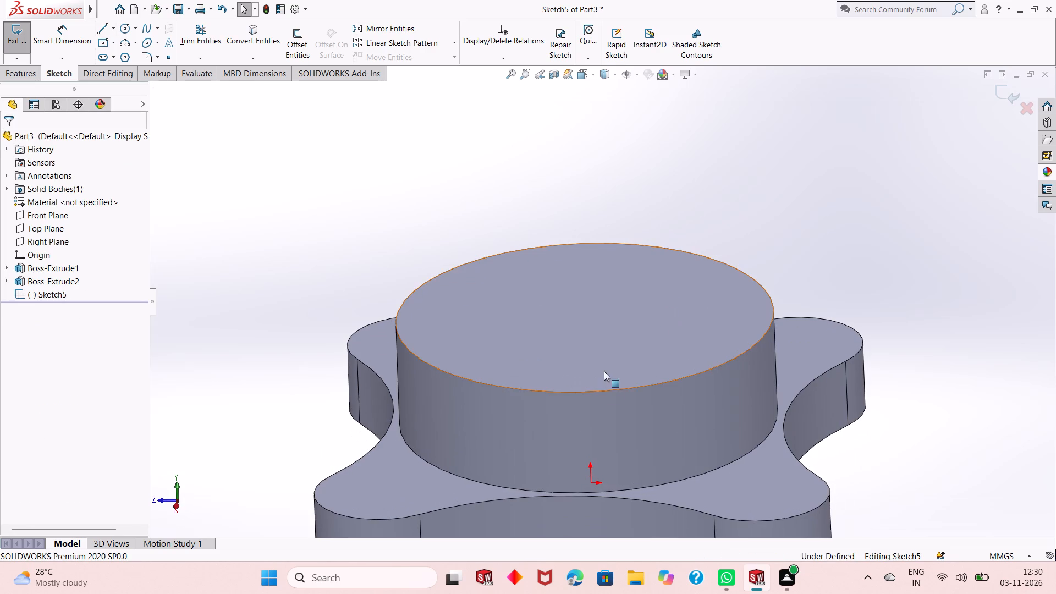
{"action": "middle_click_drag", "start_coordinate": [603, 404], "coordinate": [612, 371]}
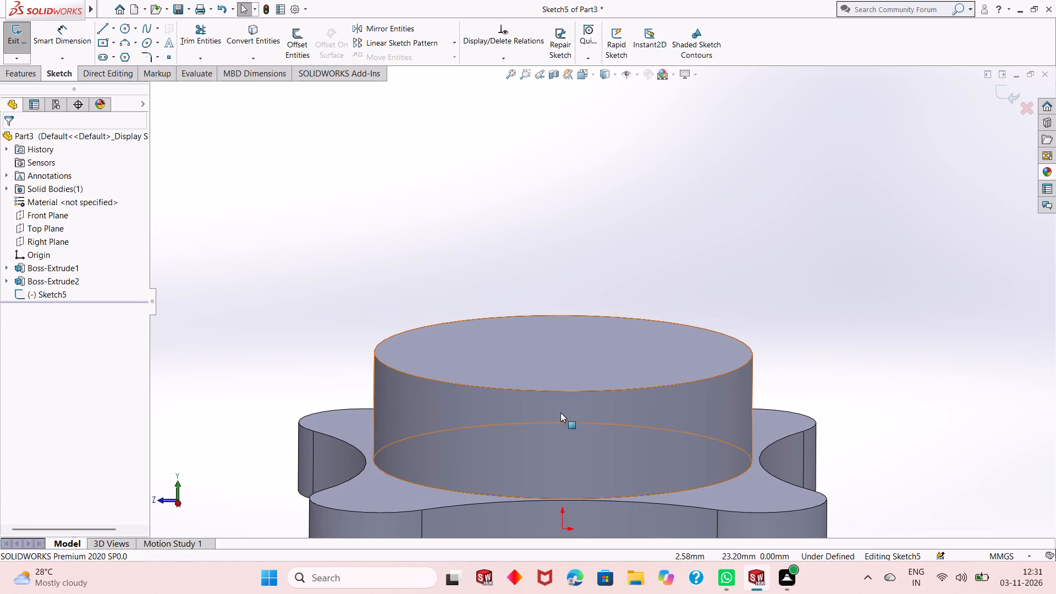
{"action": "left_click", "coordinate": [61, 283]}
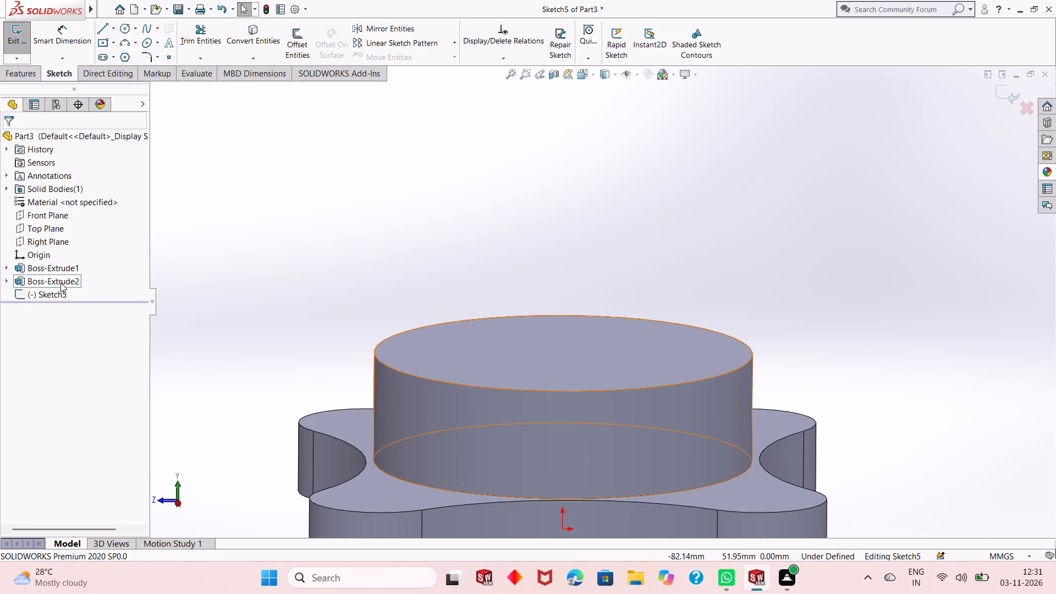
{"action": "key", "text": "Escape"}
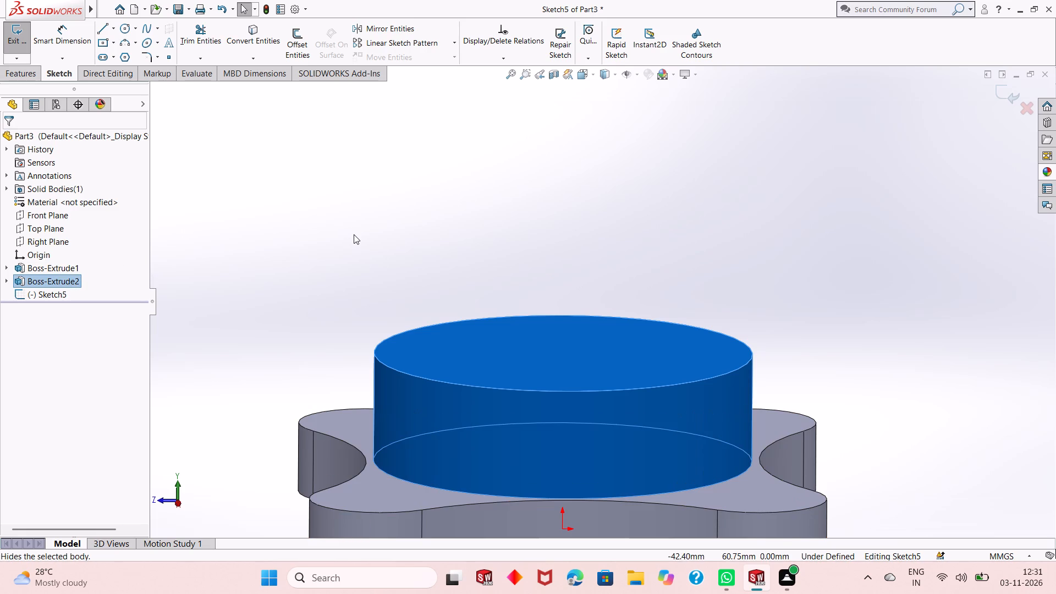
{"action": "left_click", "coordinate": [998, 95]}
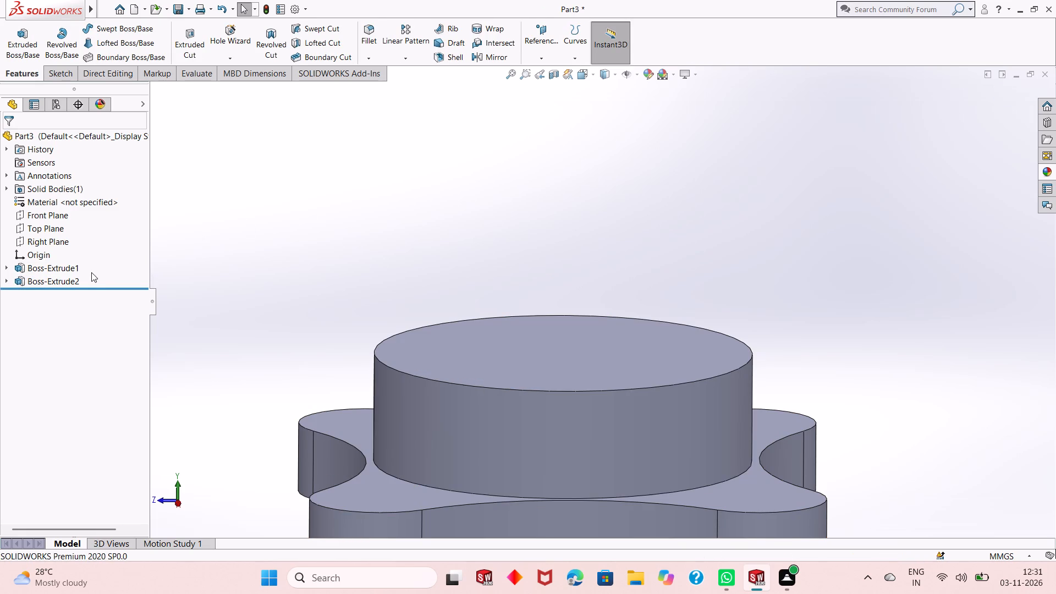
Open the round boss's extrusion definition to check its settings, and close it without changes.
{"action": "left_click", "coordinate": [74, 283]}
{"action": "left_click", "coordinate": [76, 254]}
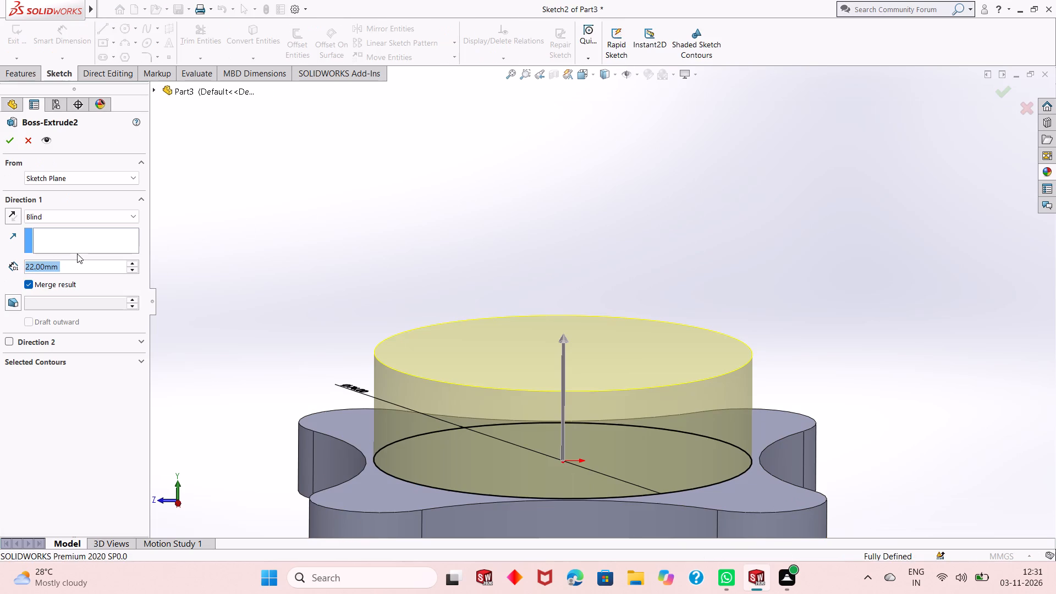
{"action": "key", "text": "Escape"}
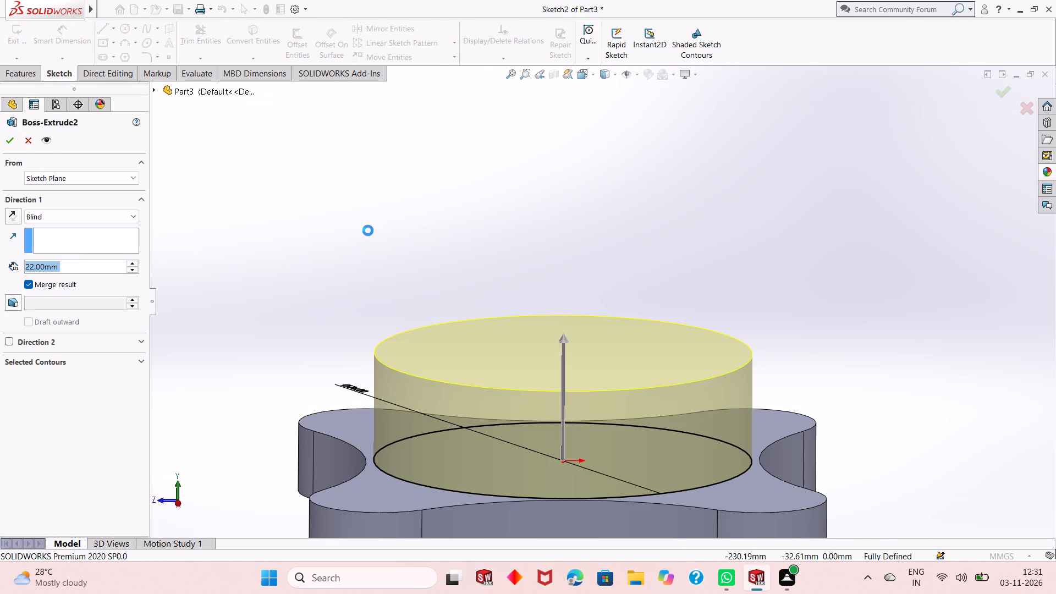
{"action": "key", "text": "Escape"}
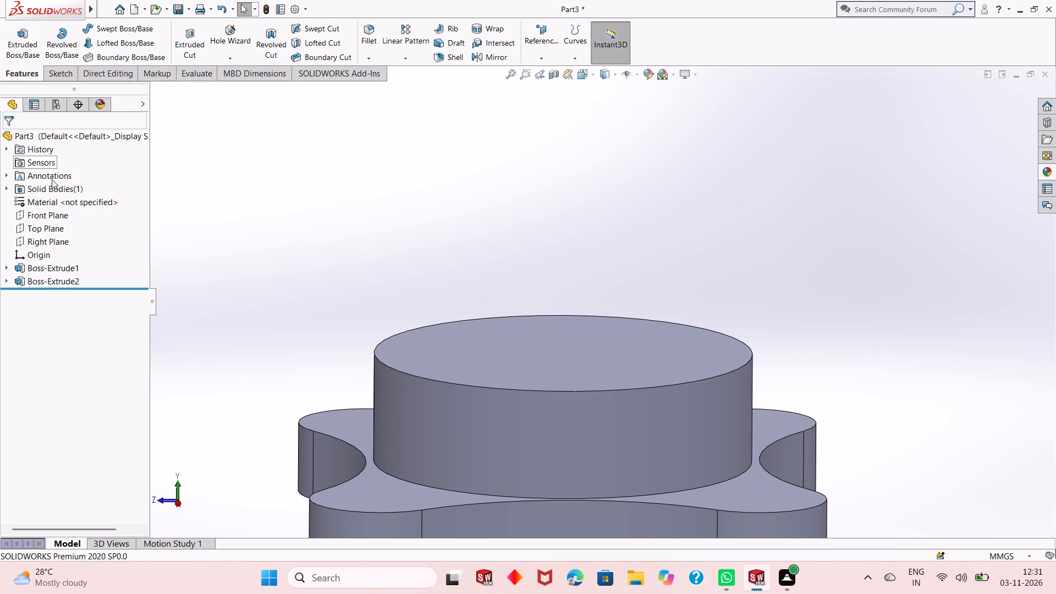
Start a new Right Plane sketch and draw a 50 mm vertical centerline upward from the midpoint of the boss's bottom edge.
{"action": "left_click", "coordinate": [56, 235]}
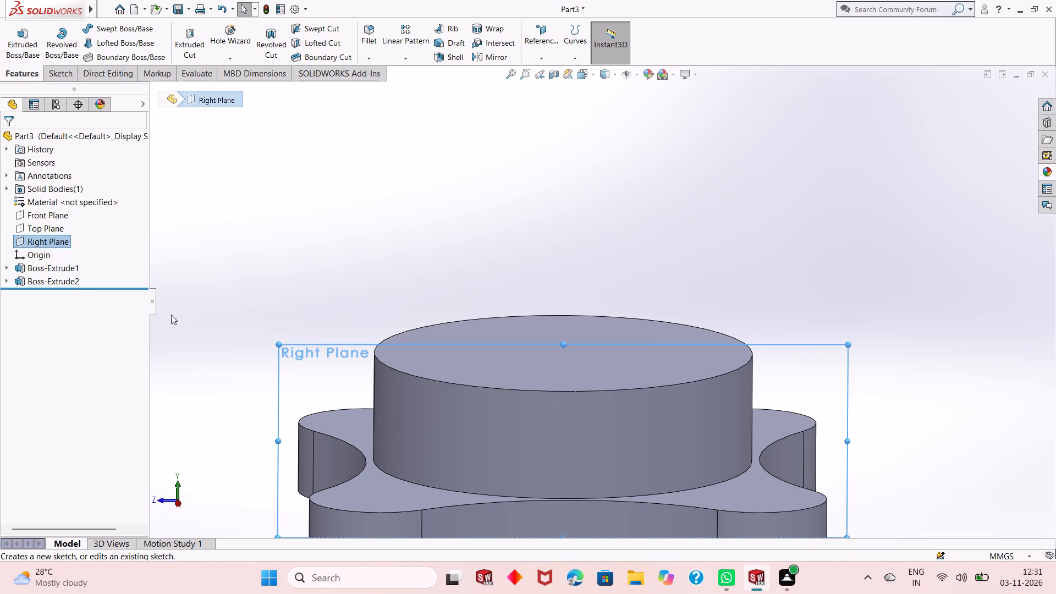
{"action": "right_click", "coordinate": [301, 353]}
{"action": "left_click", "coordinate": [329, 333]}
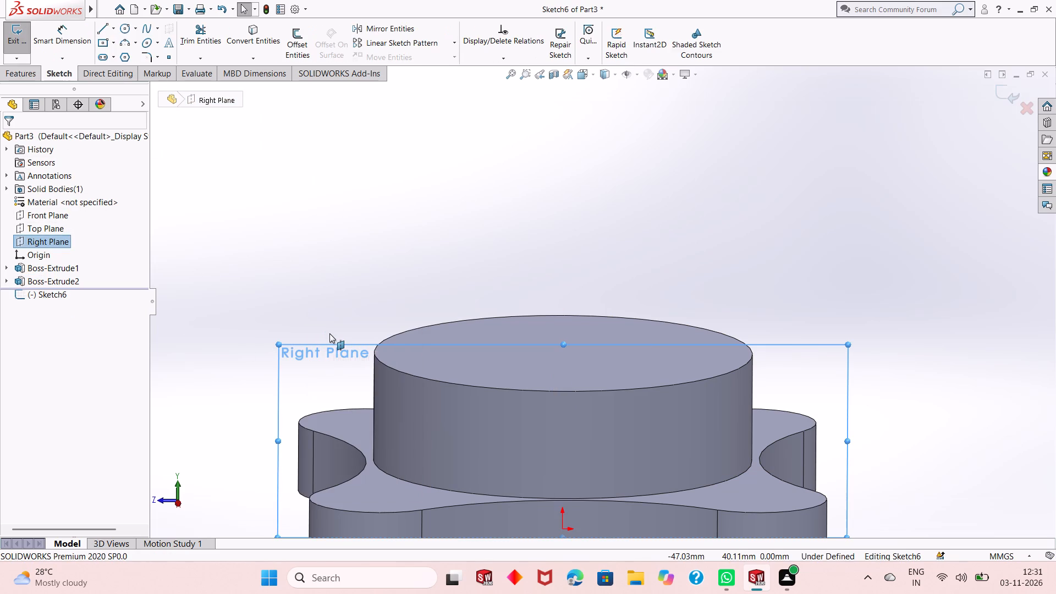
{"action": "key", "text": "ctrl+8"}
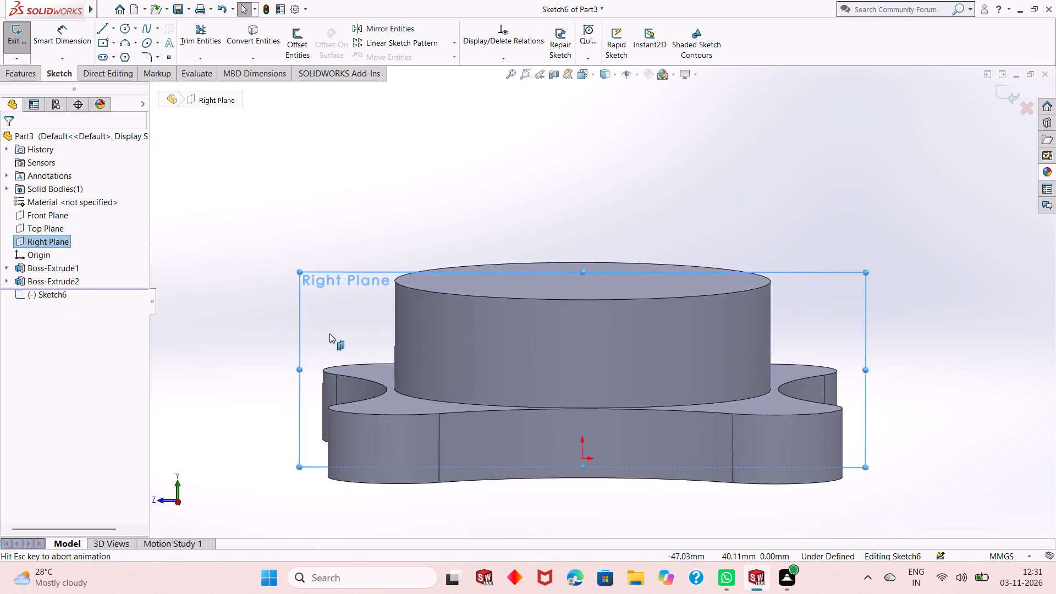
{"action": "scroll", "coordinate": [466, 347], "scroll_direction": "up", "scroll_amount": 2}
{"action": "key", "text": "Escape"}
{"action": "scroll", "coordinate": [706, 167], "scroll_direction": "down", "scroll_amount": 2}
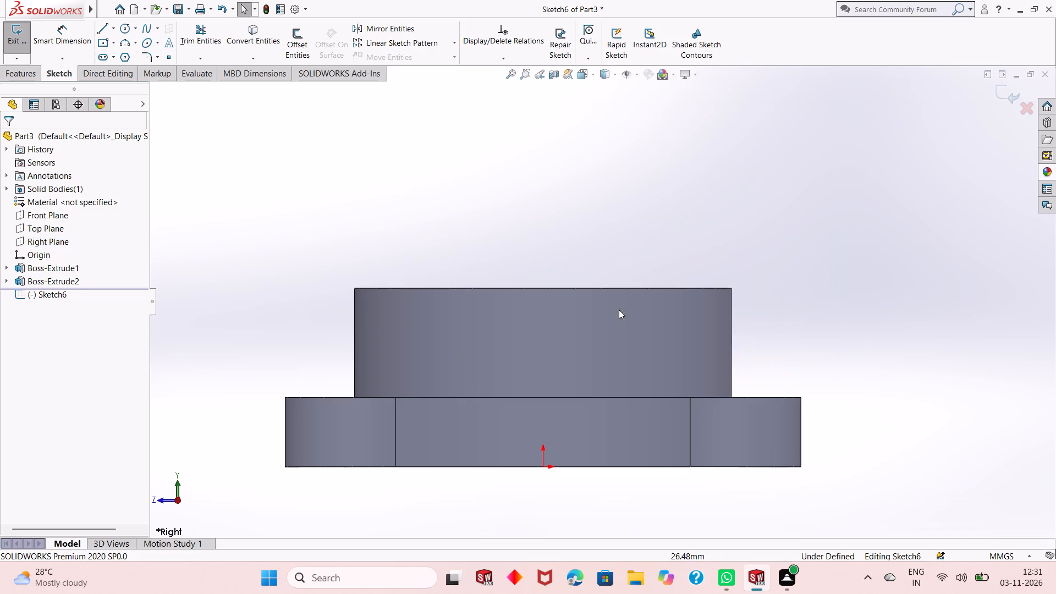
{"action": "left_click", "coordinate": [114, 31]}
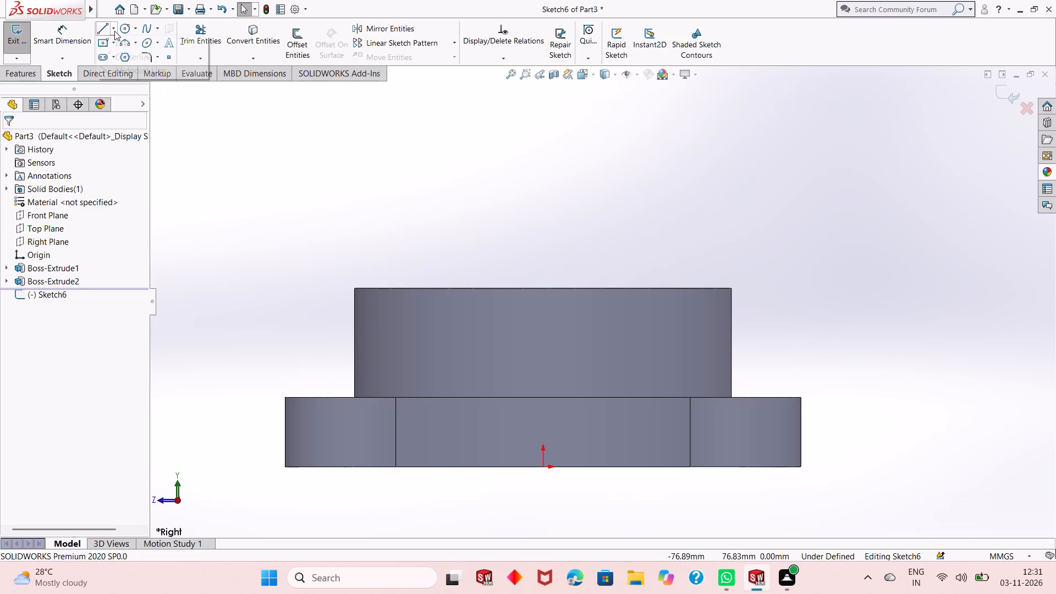
{"action": "left_click", "coordinate": [119, 61]}
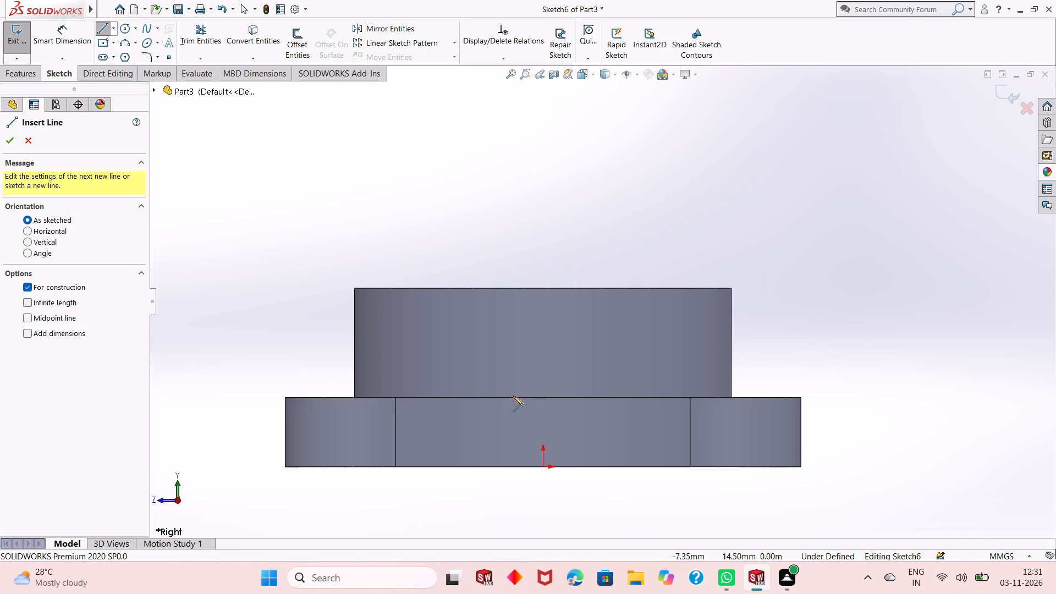
{"action": "left_click", "coordinate": [544, 398]}
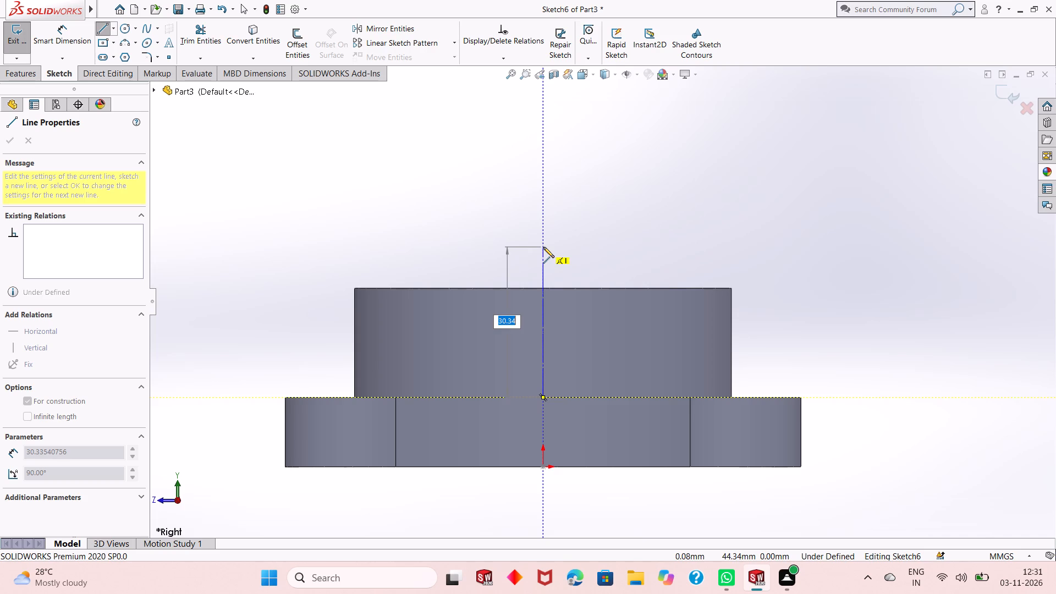
{"action": "type", "text": "50"}
{"action": "key", "text": "Return"}
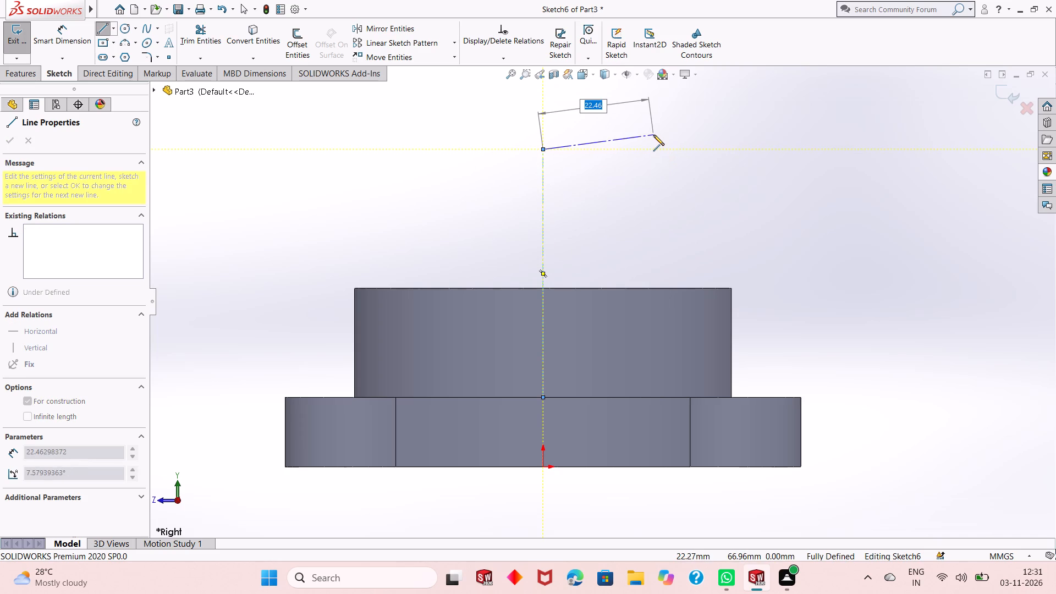
{"action": "key", "text": "Escape"}
{"action": "key", "text": "Escape"}
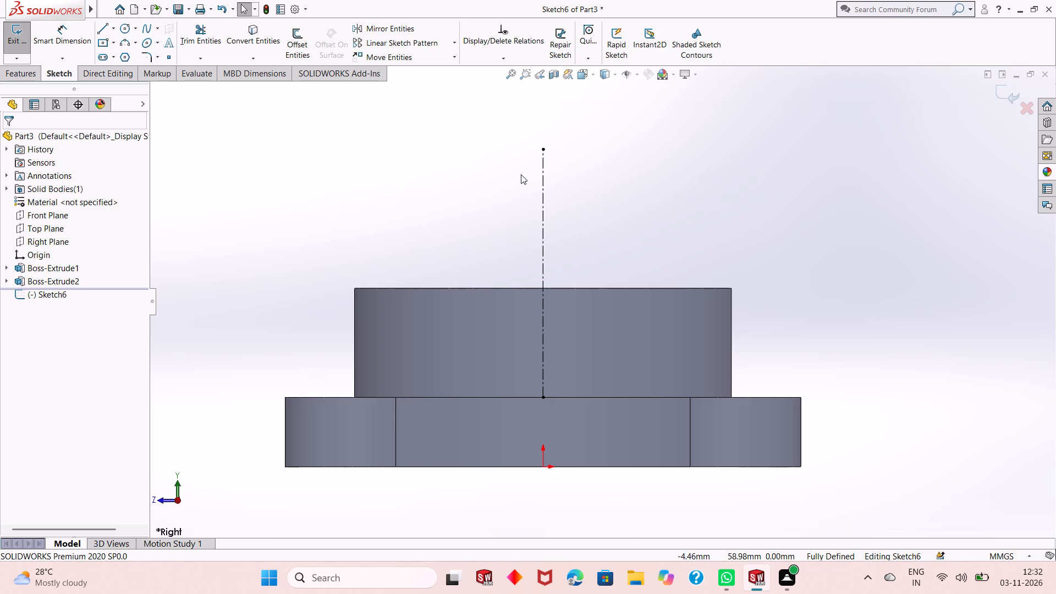
Dimension the vertical centerline's length and set it to 45 mm.
{"action": "scroll", "coordinate": [527, 230], "scroll_direction": "up", "scroll_amount": 1}
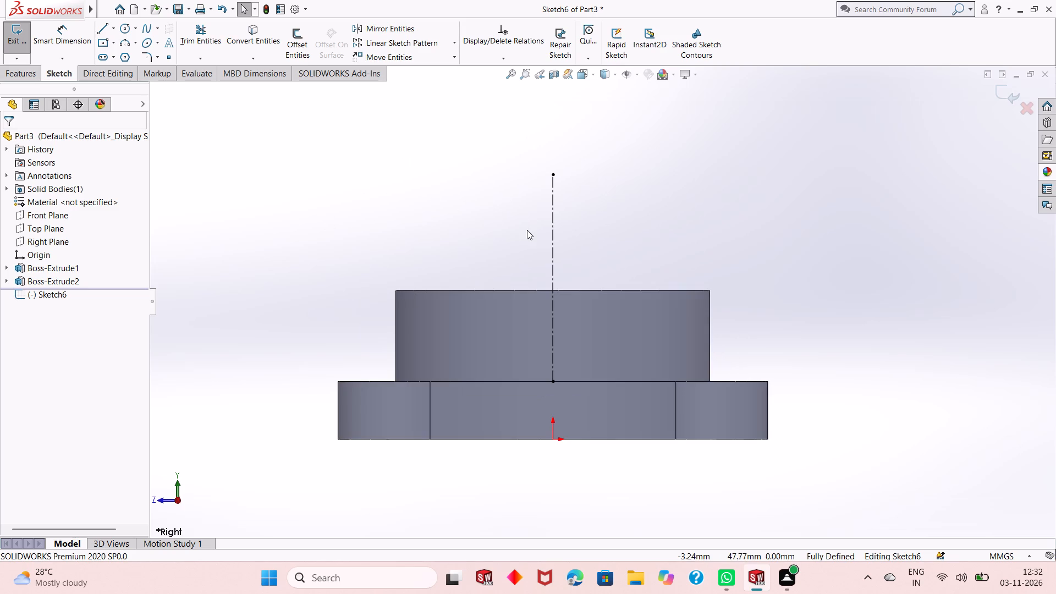
{"action": "left_click", "coordinate": [64, 45]}
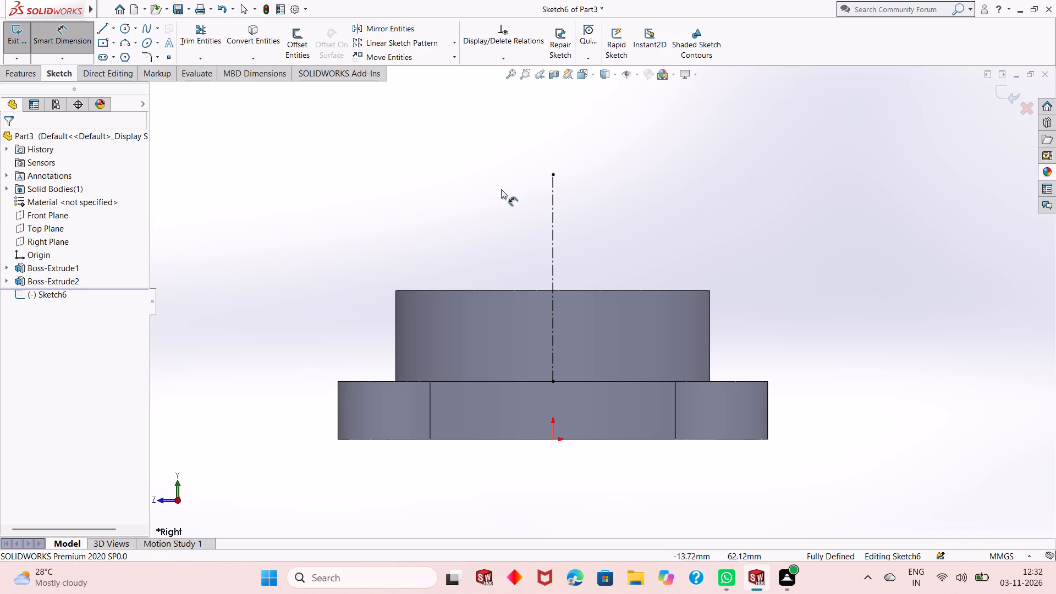
{"action": "left_click", "coordinate": [557, 241]}
{"action": "left_click", "coordinate": [553, 230]}
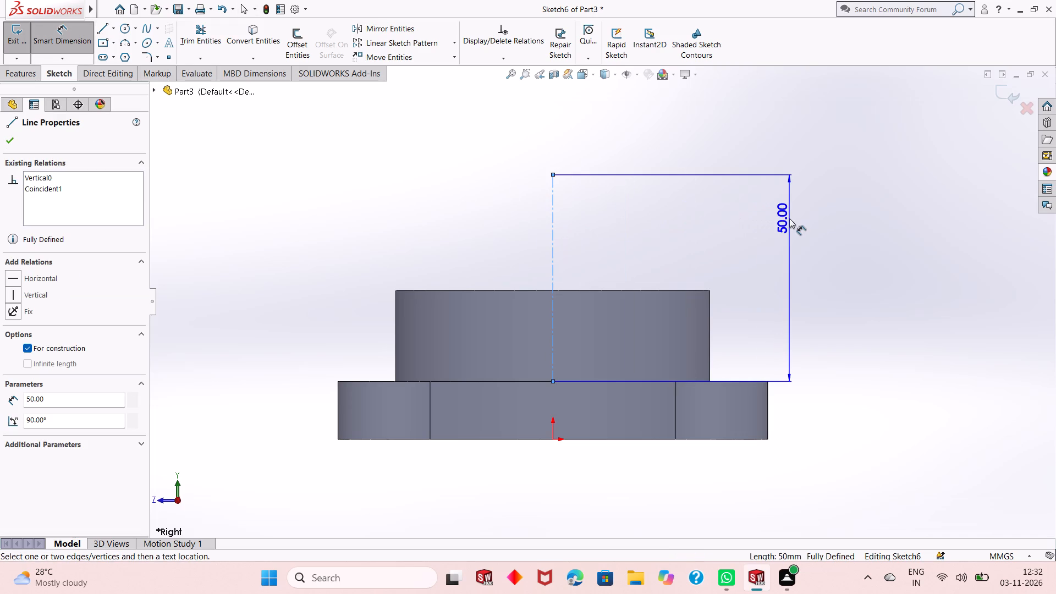
{"action": "left_click", "coordinate": [789, 218]}
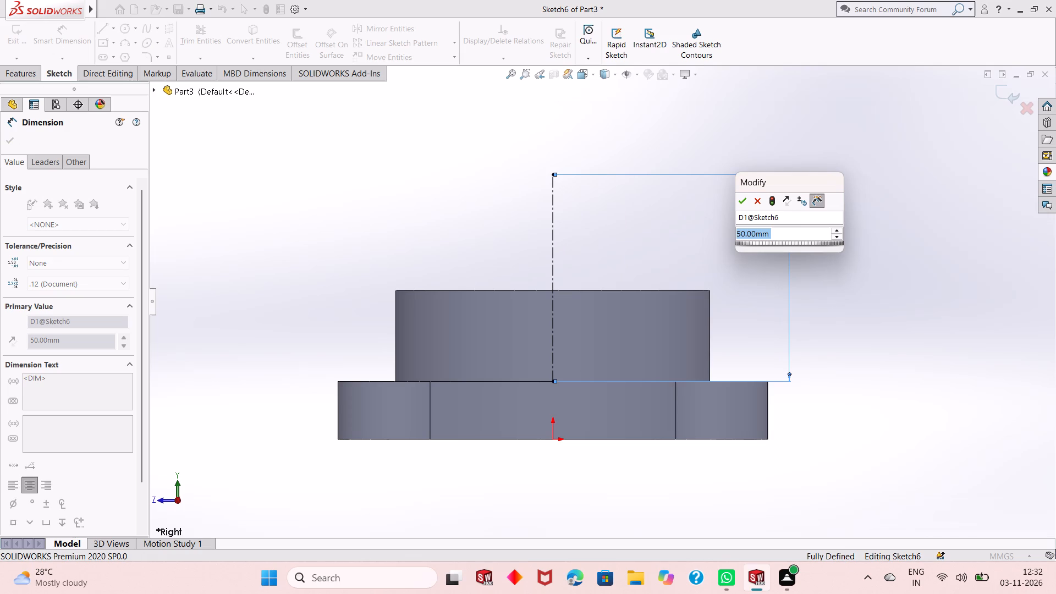
{"action": "type", "text": "45"}
{"action": "key", "text": "Return"}
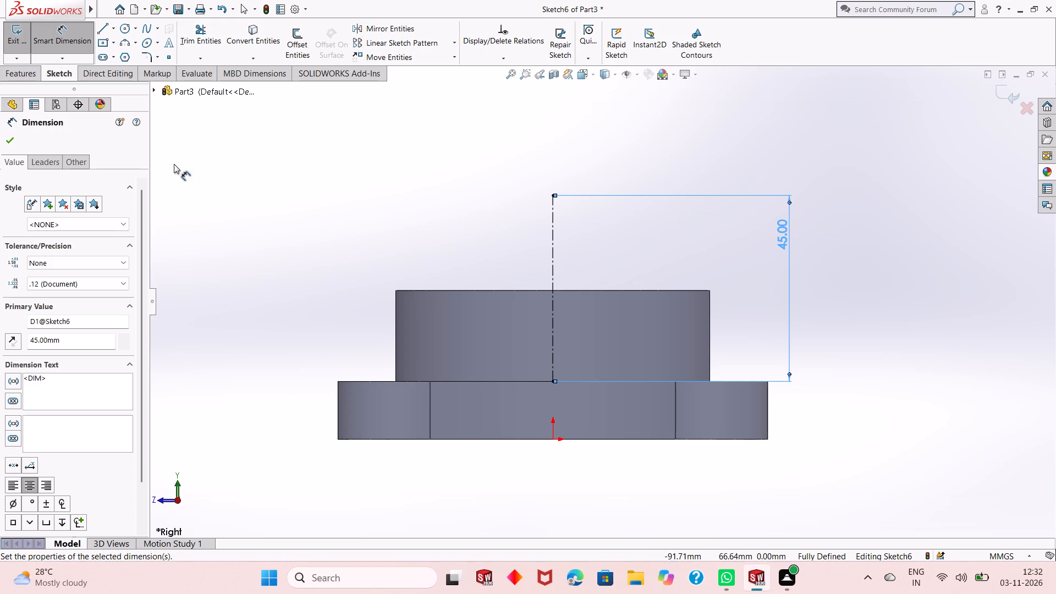
{"action": "left_click", "coordinate": [10, 142]}
{"action": "key", "text": "Escape"}
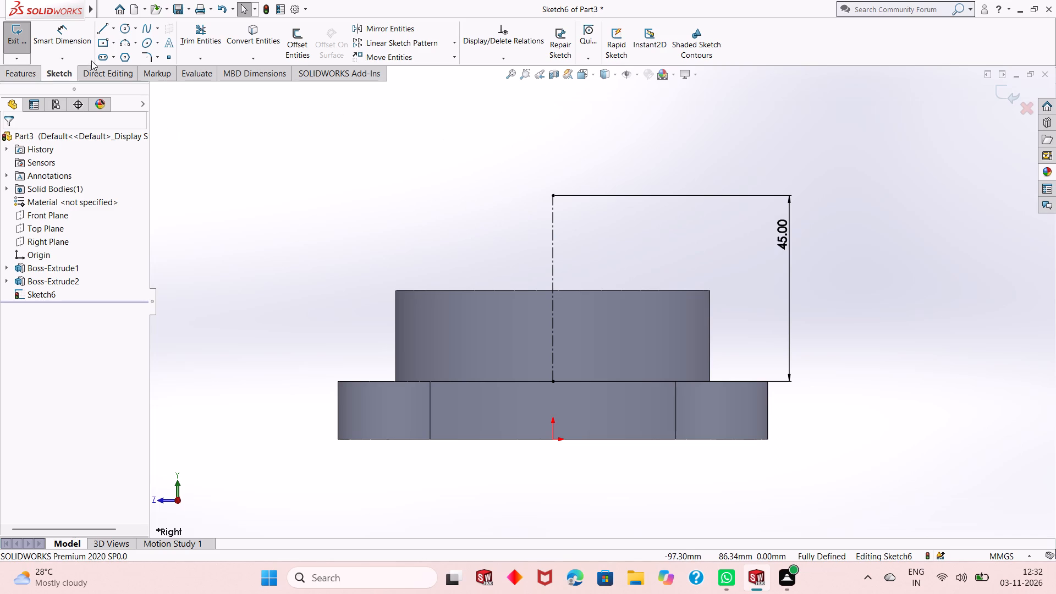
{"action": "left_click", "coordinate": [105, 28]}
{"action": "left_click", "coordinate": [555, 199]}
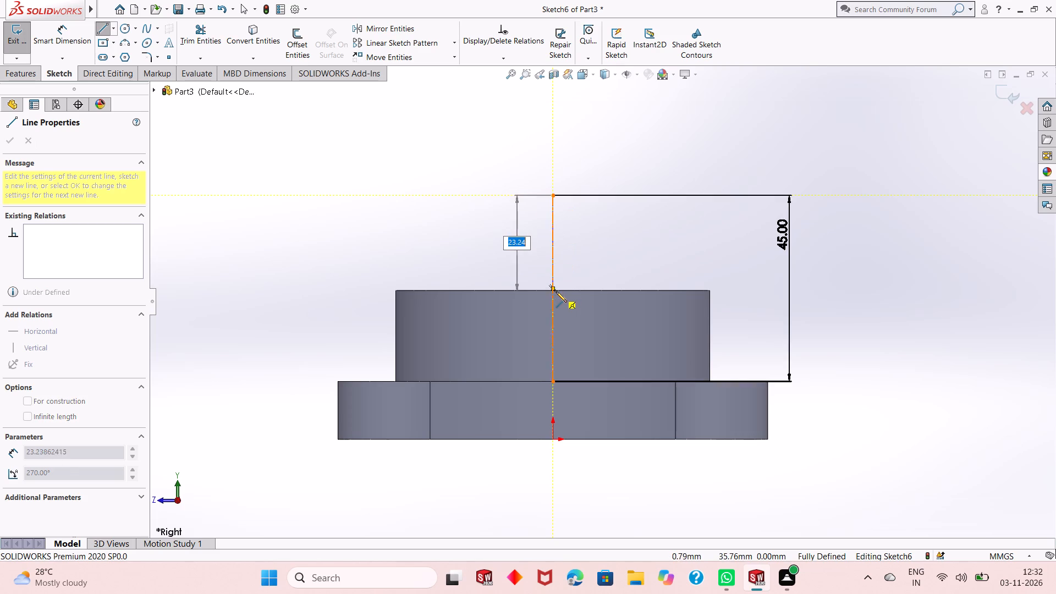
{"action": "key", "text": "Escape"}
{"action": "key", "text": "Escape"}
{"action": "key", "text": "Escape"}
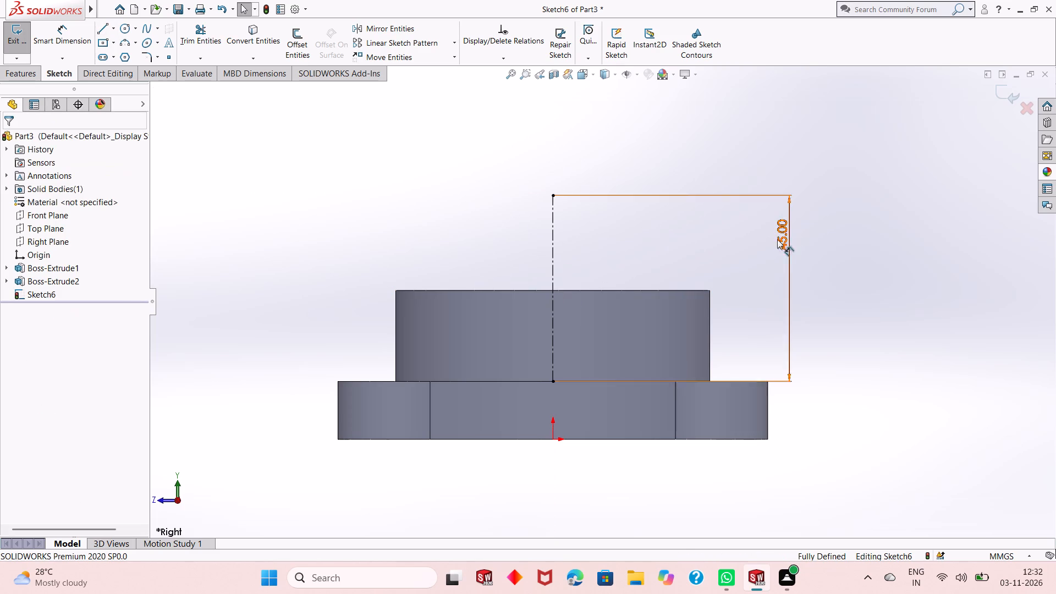
Set the vertical centerline's length dimension to 48 mm.
{"action": "double_click", "coordinate": [778, 239]}
{"action": "type", "text": "48"}
{"action": "key", "text": "Return"}
{"action": "key", "text": "Escape"}
{"action": "key", "text": "Escape"}
{"action": "key", "text": "Escape"}
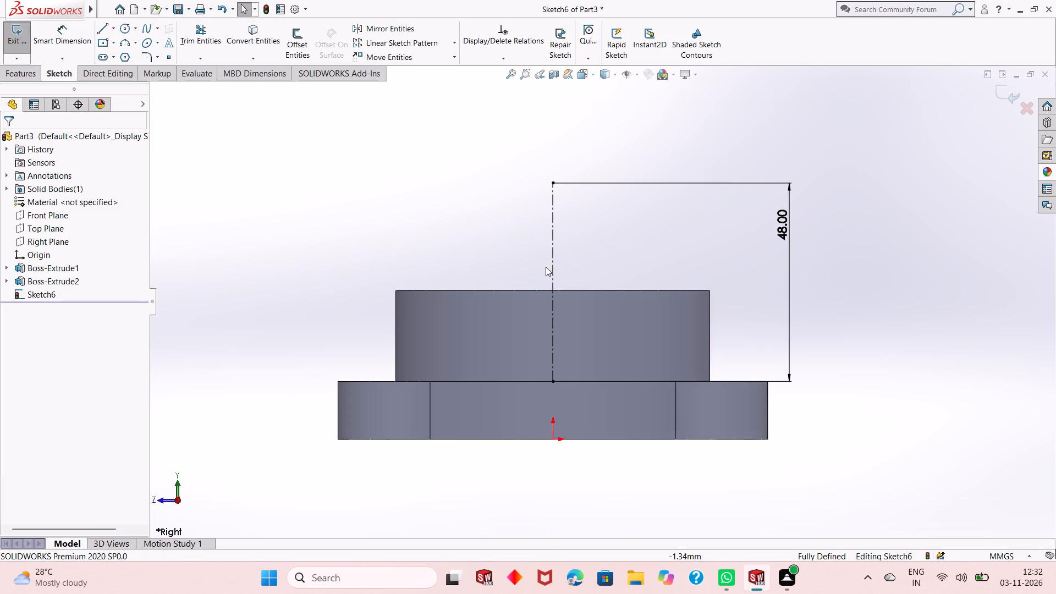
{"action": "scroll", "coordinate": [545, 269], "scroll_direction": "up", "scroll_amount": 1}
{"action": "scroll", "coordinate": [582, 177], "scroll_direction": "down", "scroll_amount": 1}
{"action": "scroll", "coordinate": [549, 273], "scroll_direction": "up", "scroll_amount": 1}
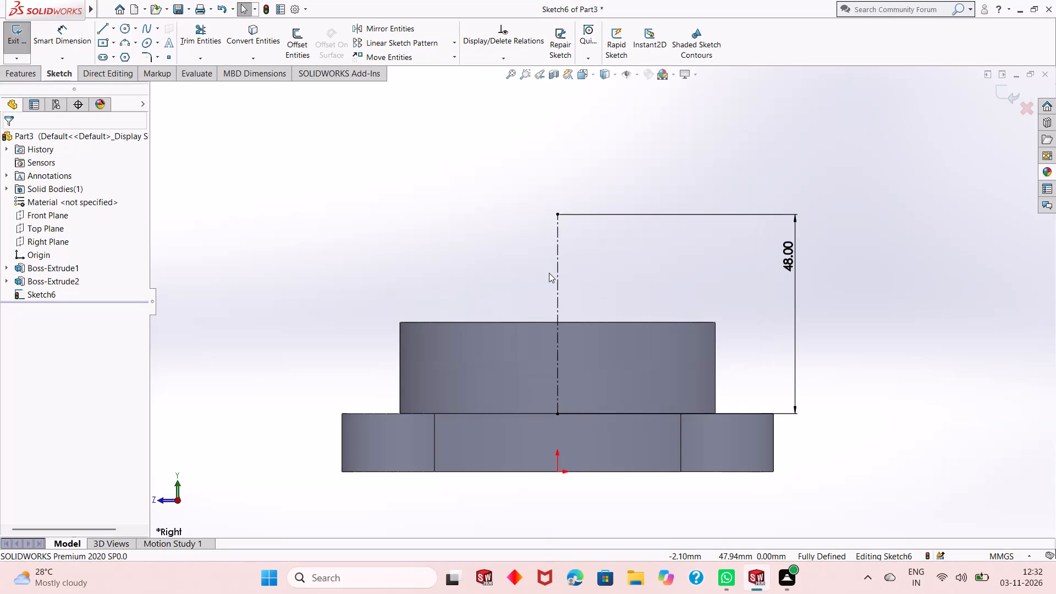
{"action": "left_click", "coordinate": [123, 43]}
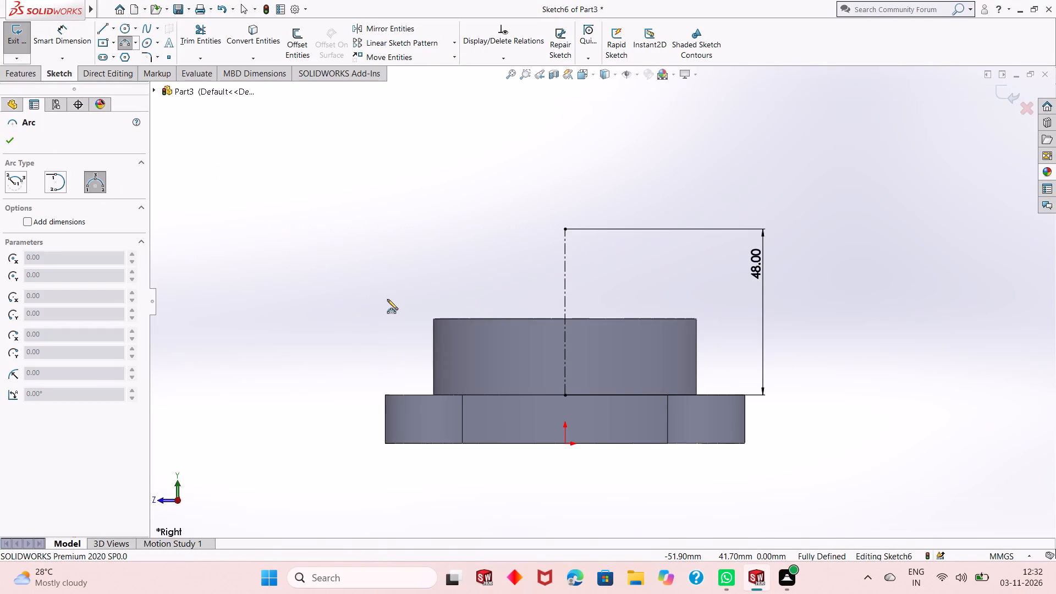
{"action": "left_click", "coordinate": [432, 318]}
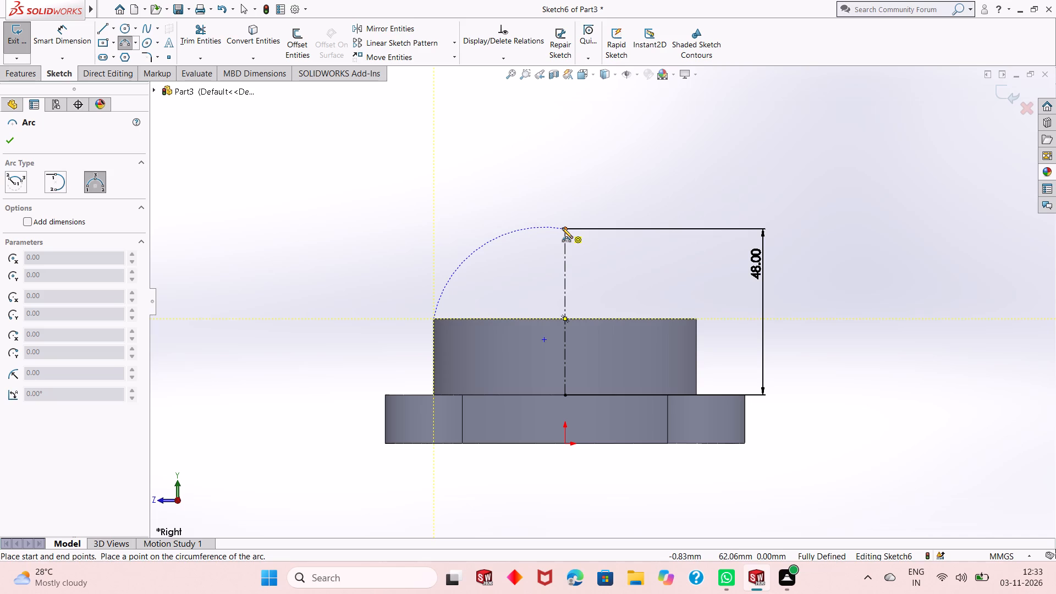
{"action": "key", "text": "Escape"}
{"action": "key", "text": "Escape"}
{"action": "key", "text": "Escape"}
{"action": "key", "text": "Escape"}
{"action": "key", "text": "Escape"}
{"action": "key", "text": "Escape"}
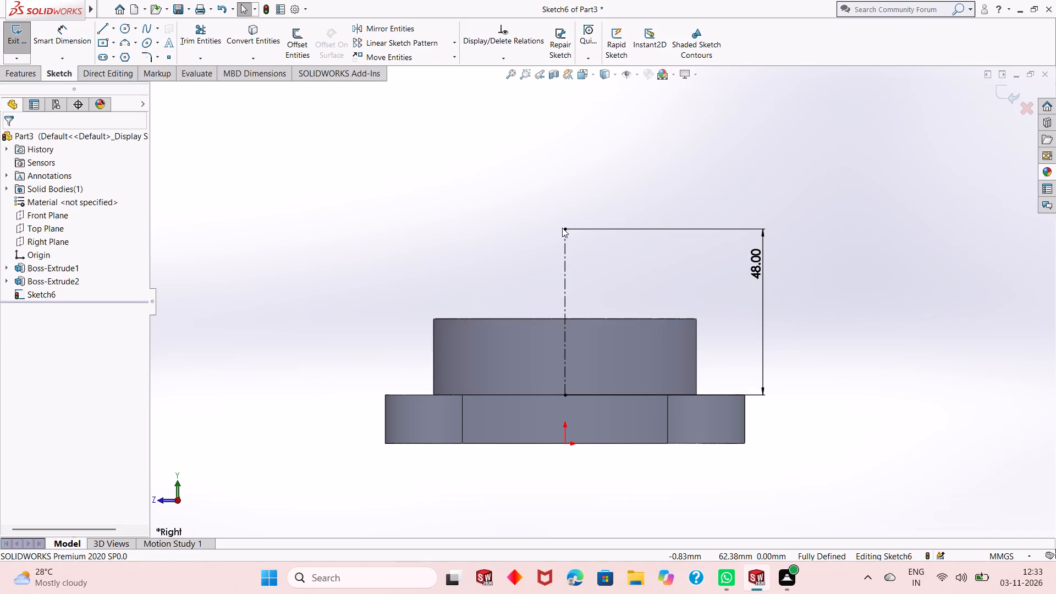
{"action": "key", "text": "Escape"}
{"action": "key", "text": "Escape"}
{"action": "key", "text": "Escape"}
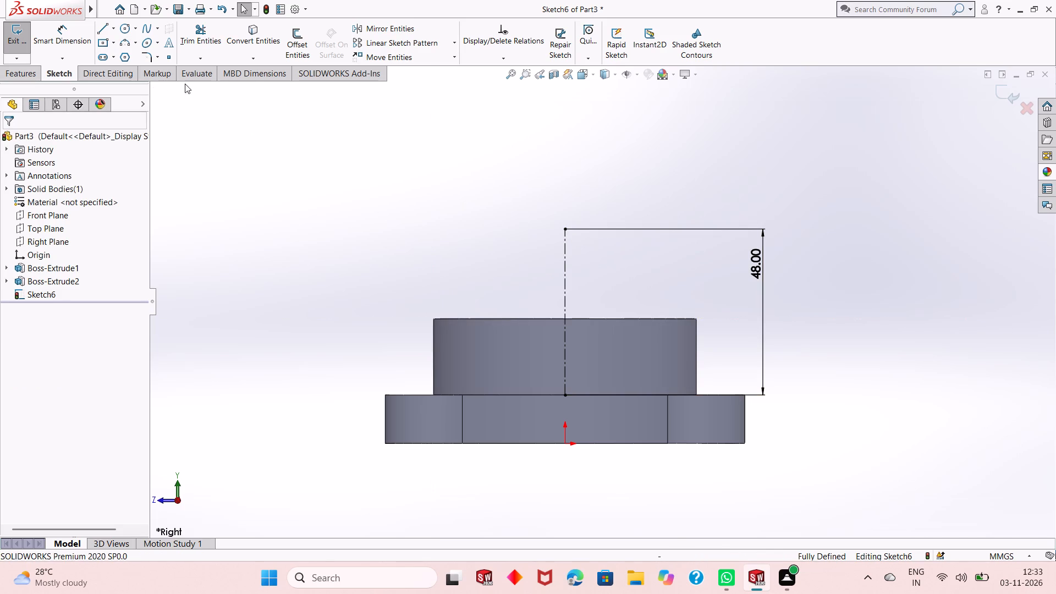
Draw a 28 mm horizontal line leftward from the top endpoint of the vertical centerline.
{"action": "left_click", "coordinate": [103, 30]}
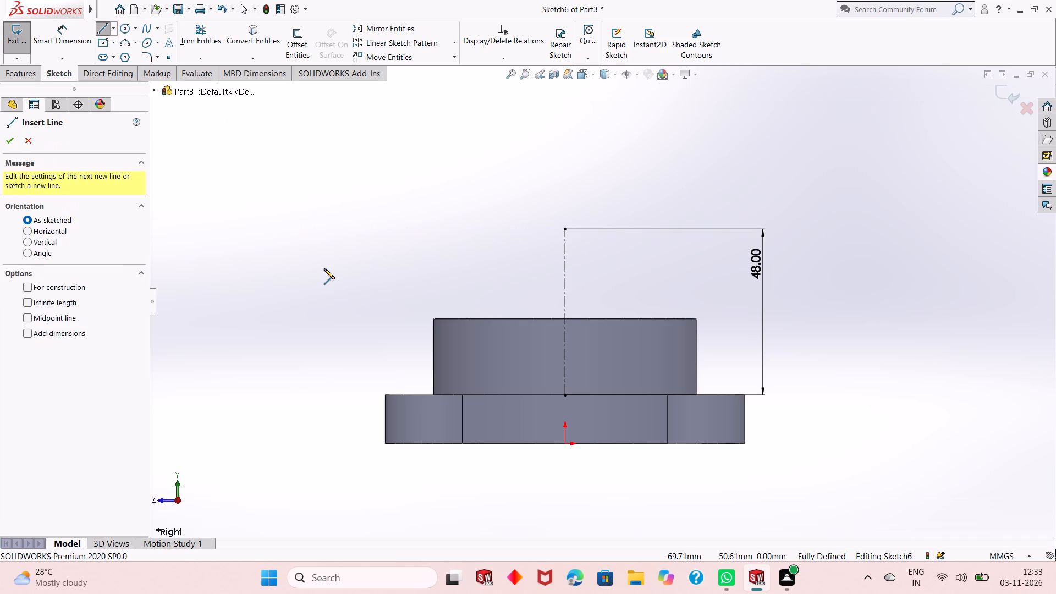
{"action": "left_click", "coordinate": [563, 231]}
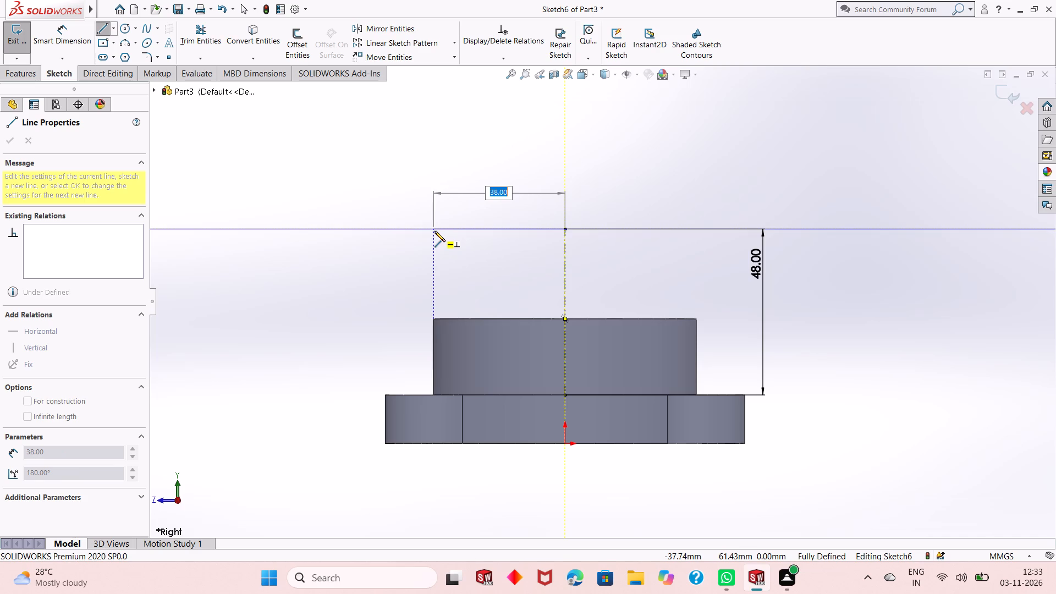
{"action": "type", "text": "28"}
{"action": "key", "text": "Return"}
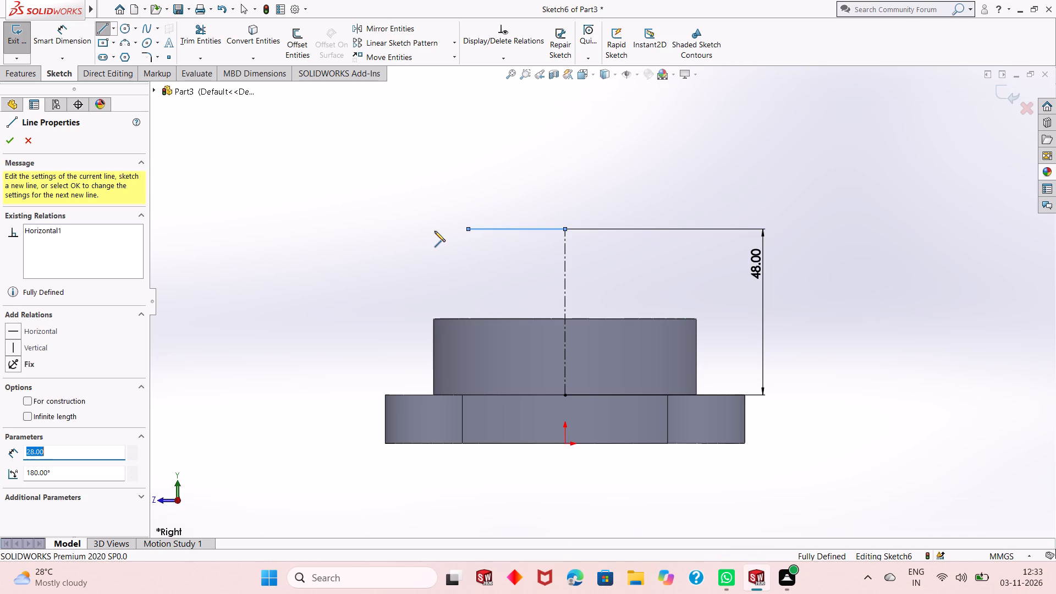
{"action": "right_click", "coordinate": [435, 231]}
{"action": "left_click", "coordinate": [464, 243]}
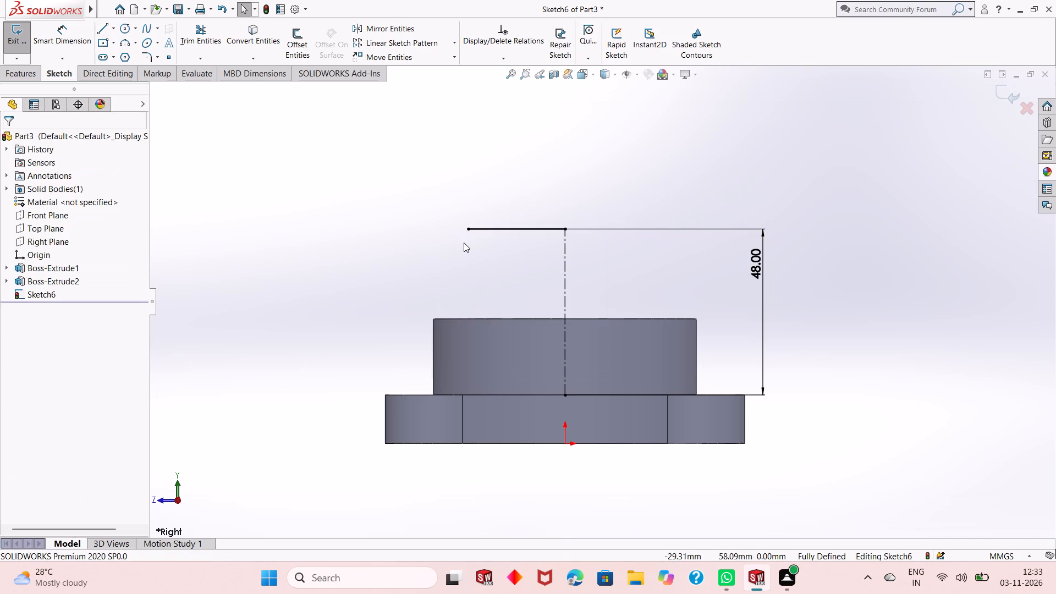
Draw a 3-point arc of 38 mm radius from the boss's upper-left corner to the horizontal line's left endpoint, bulging outward.
{"action": "left_click", "coordinate": [127, 47]}
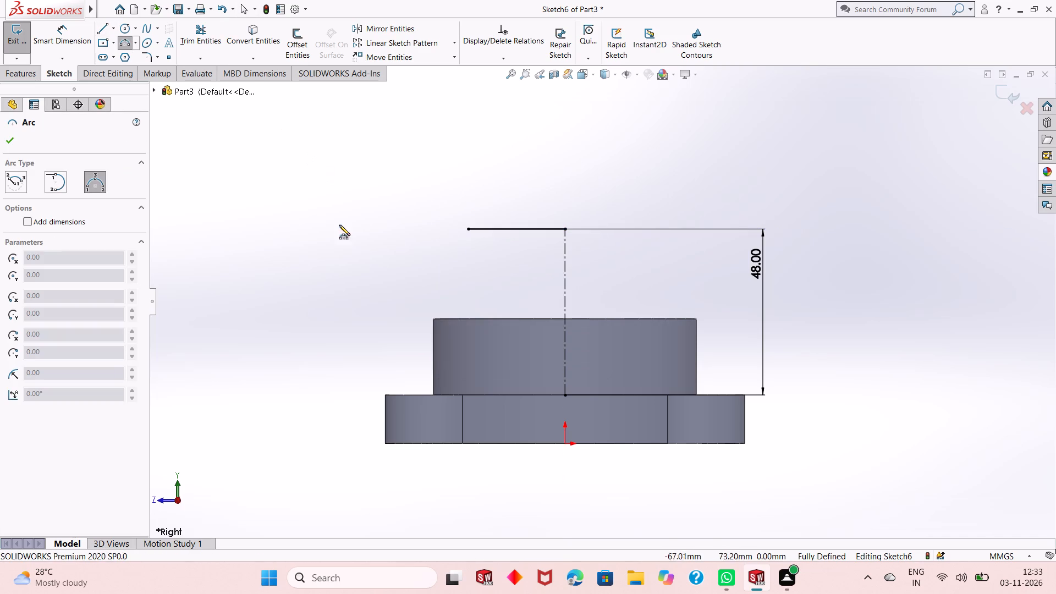
{"action": "left_click", "coordinate": [435, 320]}
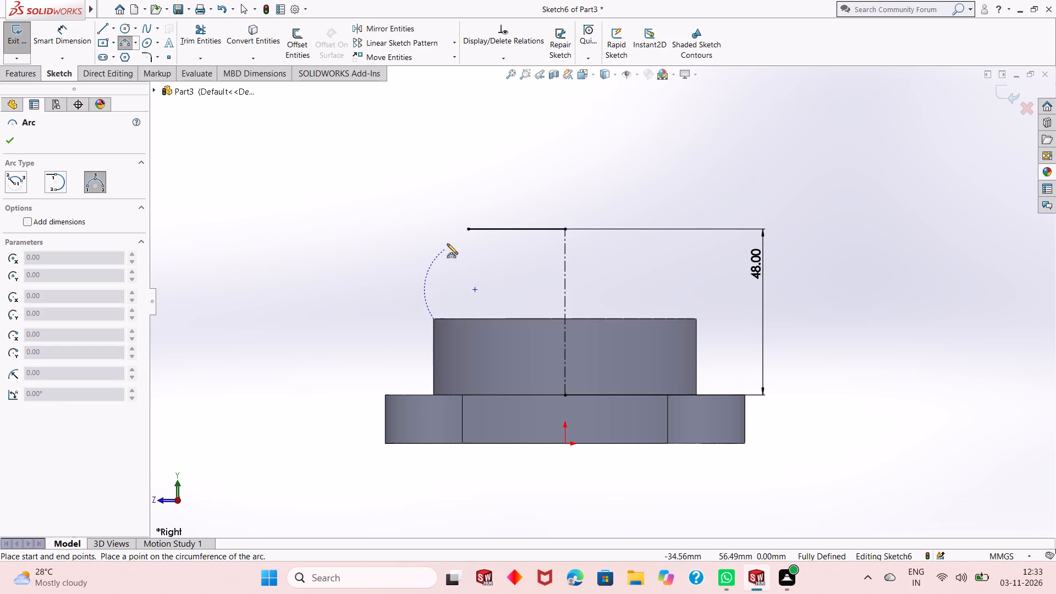
{"action": "left_click", "coordinate": [469, 228]}
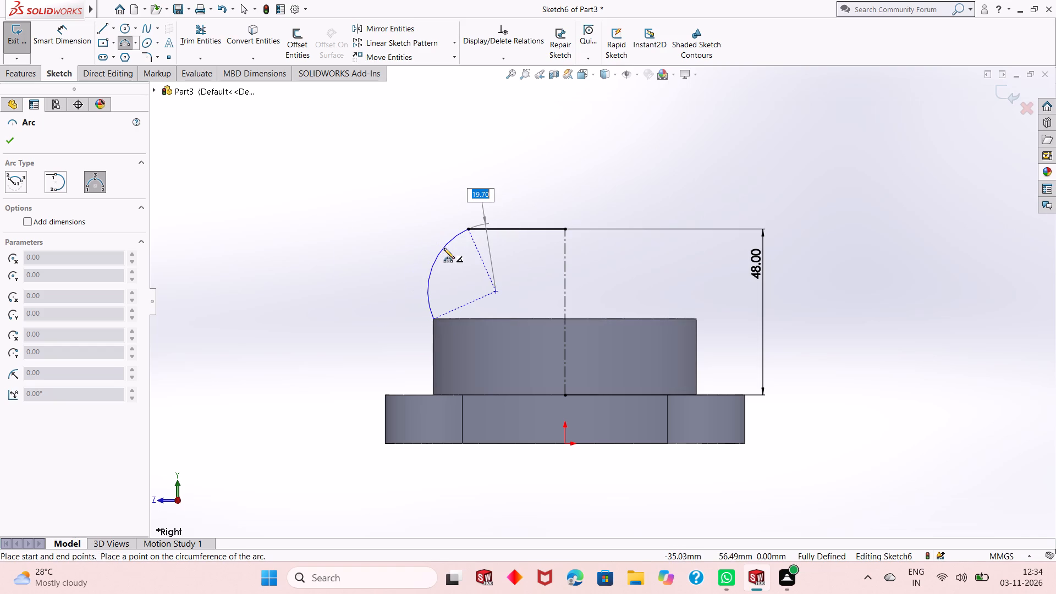
{"action": "type", "text": "38"}
{"action": "key", "text": "Return"}
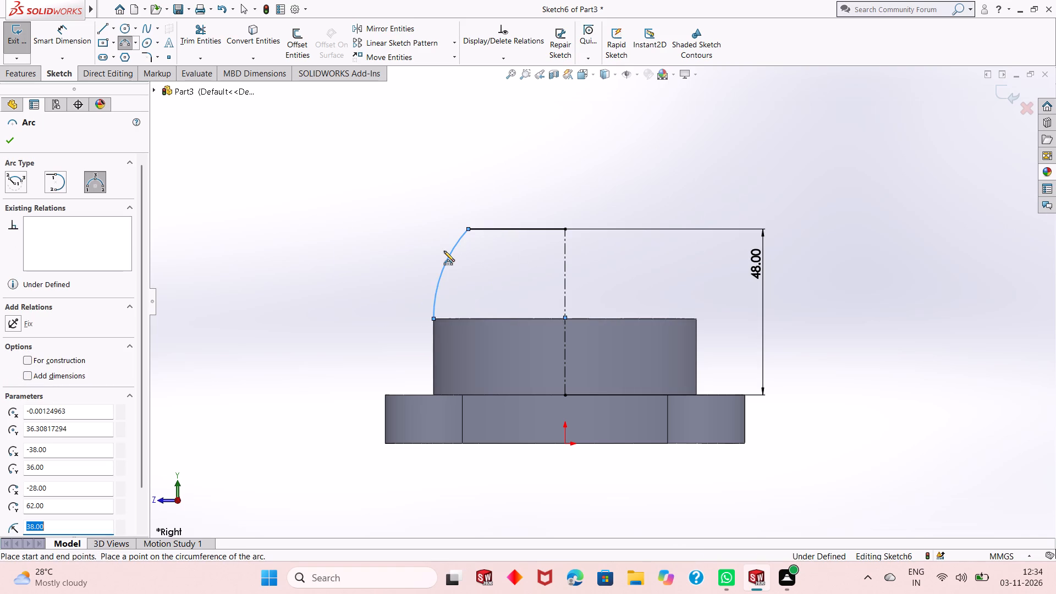
{"action": "right_click", "coordinate": [382, 175]}
{"action": "left_click", "coordinate": [398, 180]}
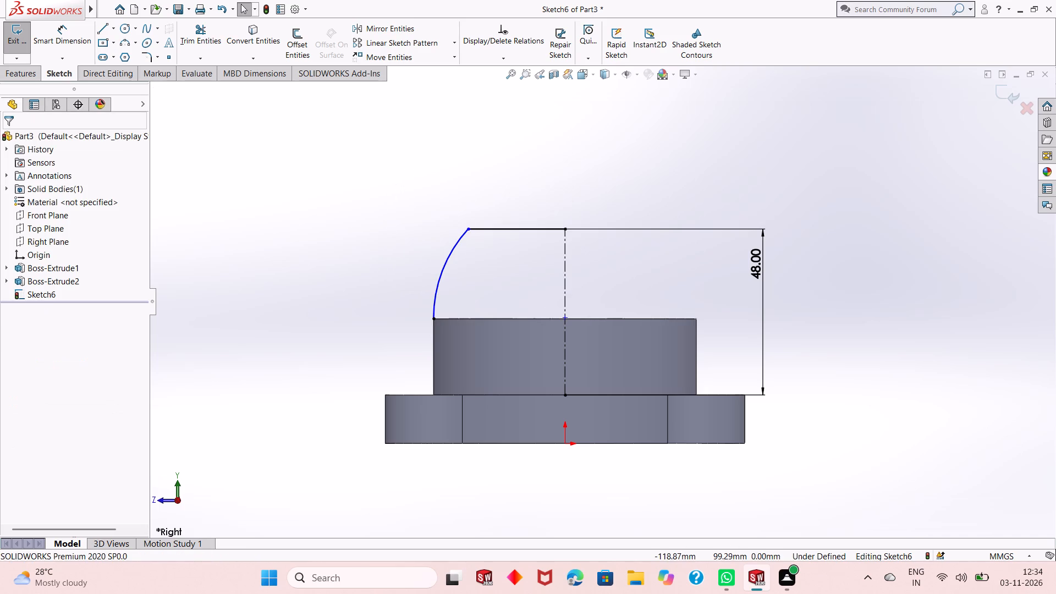
Add a 38 mm radius dimension to the arc.
{"action": "left_click", "coordinate": [75, 24]}
{"action": "left_click", "coordinate": [437, 301]}
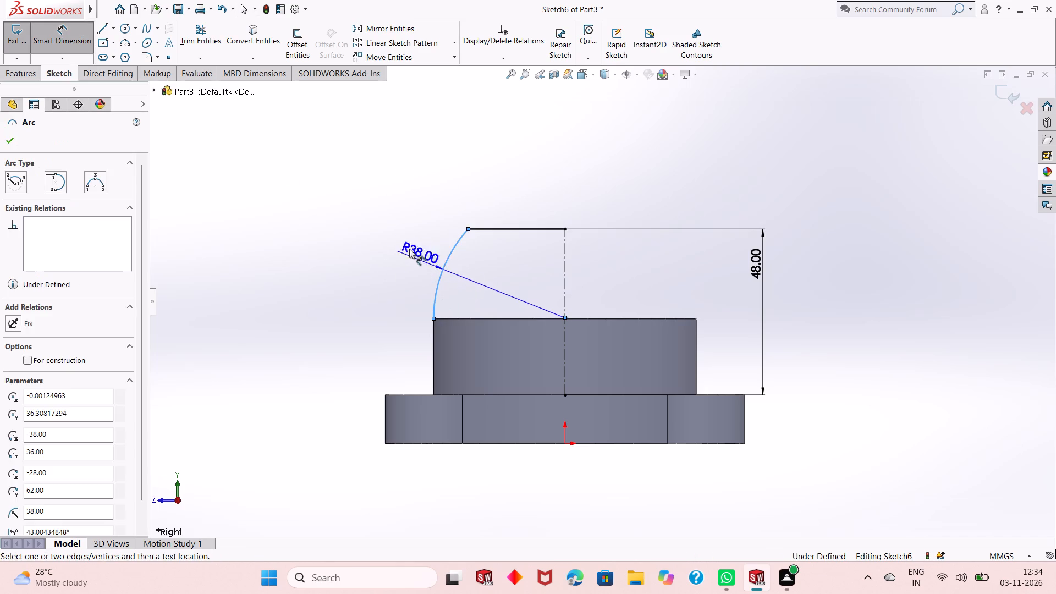
{"action": "left_click", "coordinate": [395, 234]}
{"action": "key", "text": "Return"}
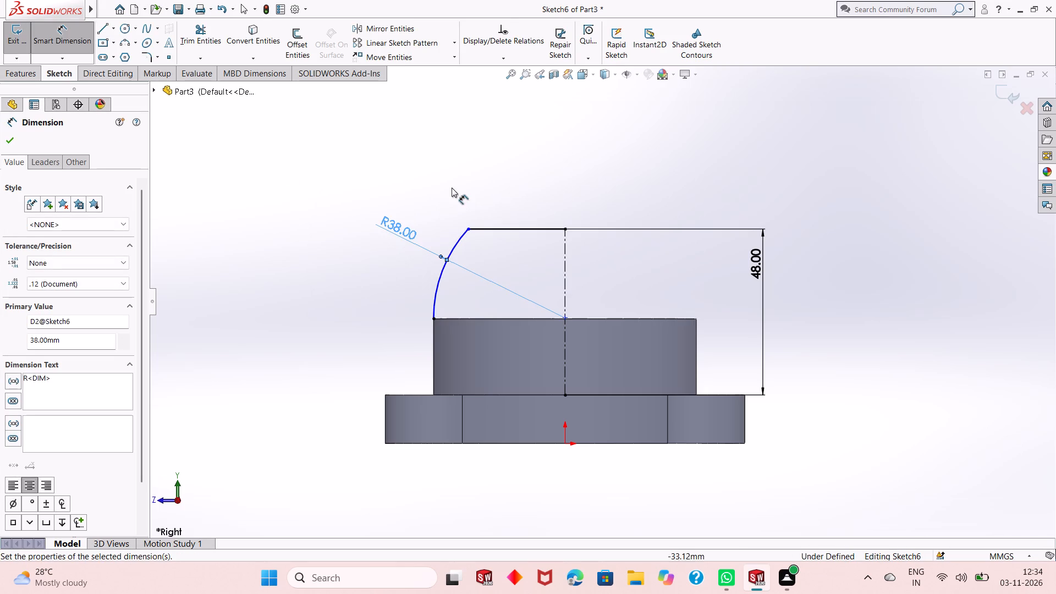
{"action": "right_click", "coordinate": [454, 173]}
{"action": "left_click", "coordinate": [475, 211]}
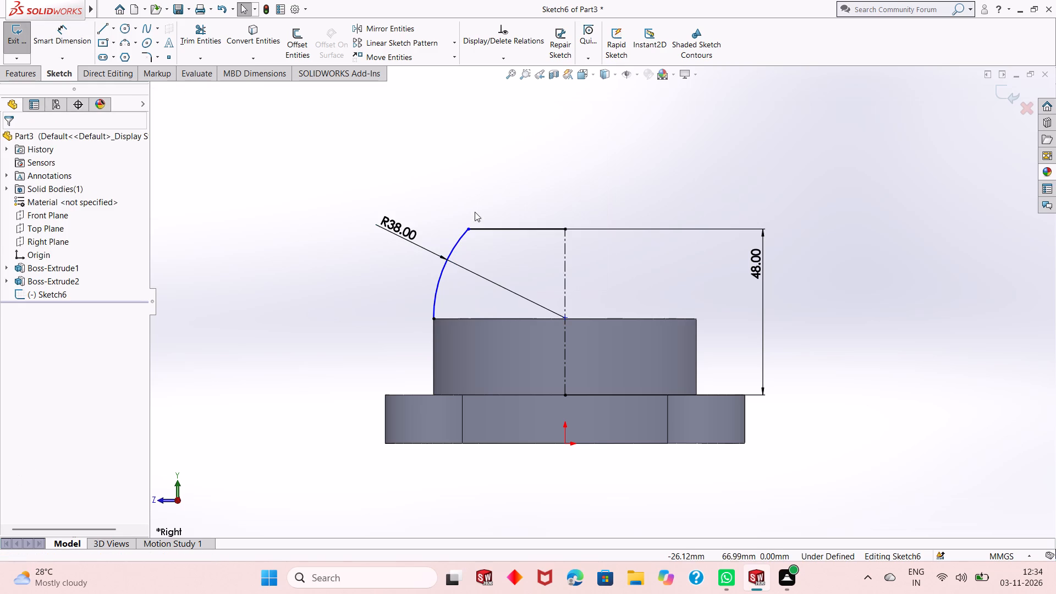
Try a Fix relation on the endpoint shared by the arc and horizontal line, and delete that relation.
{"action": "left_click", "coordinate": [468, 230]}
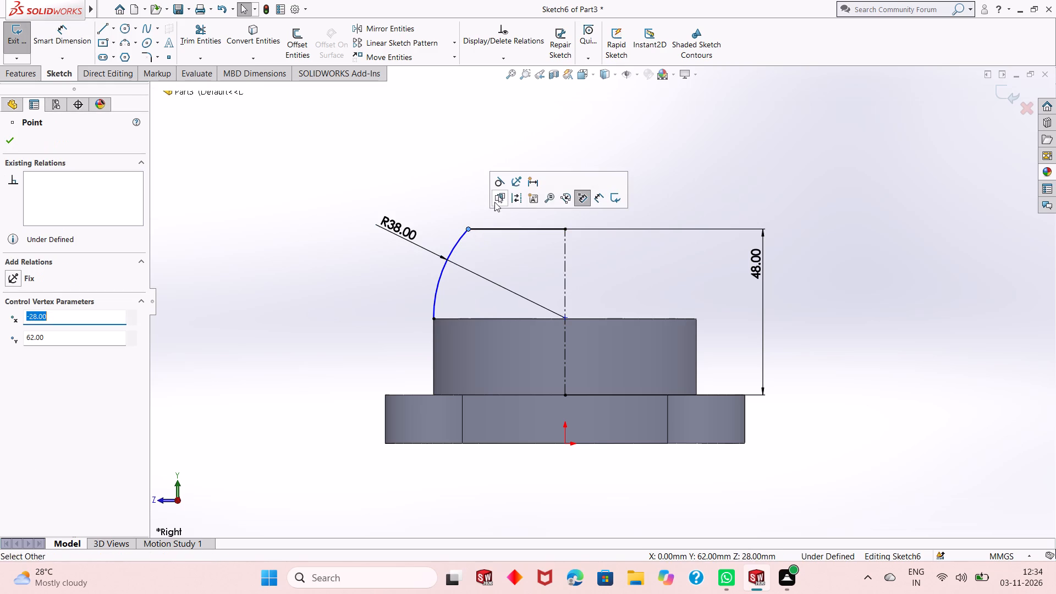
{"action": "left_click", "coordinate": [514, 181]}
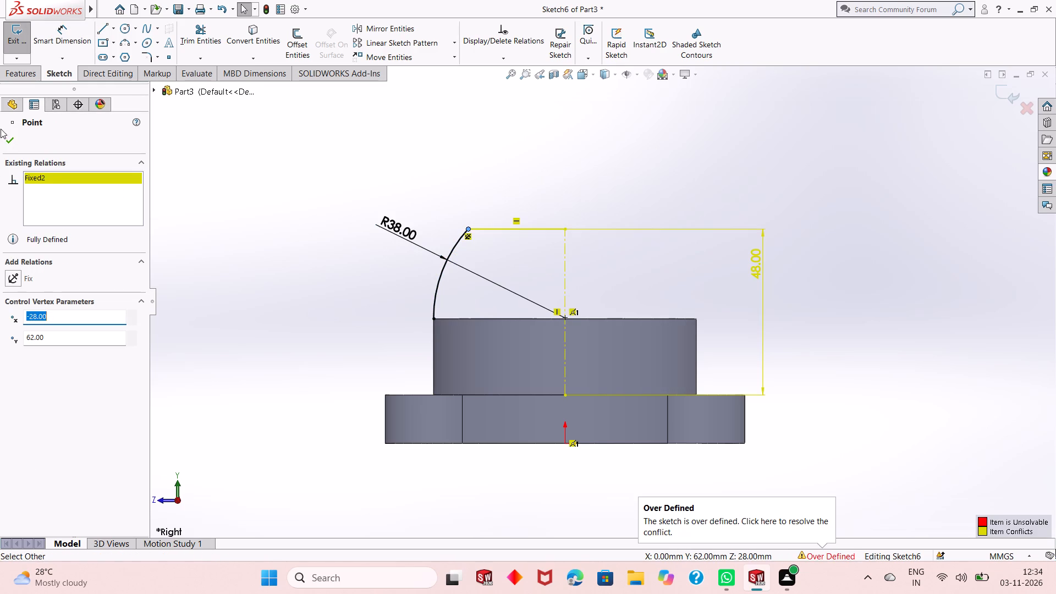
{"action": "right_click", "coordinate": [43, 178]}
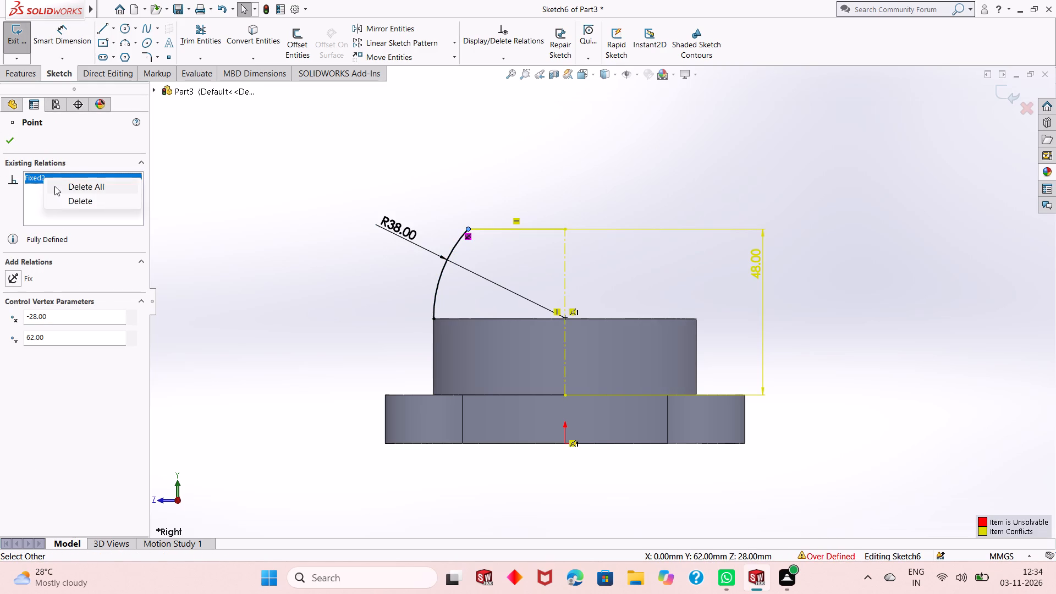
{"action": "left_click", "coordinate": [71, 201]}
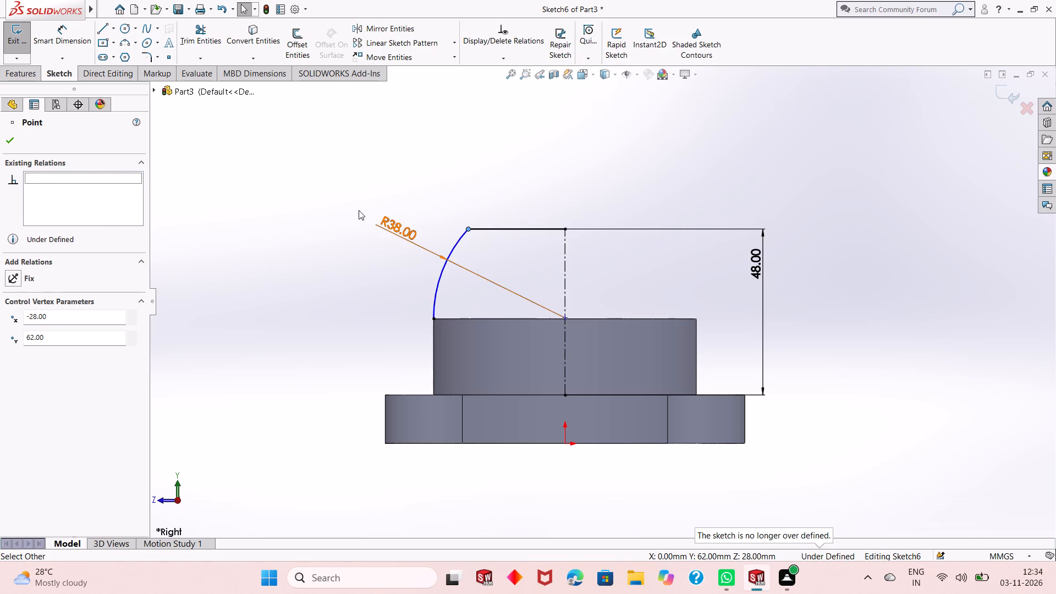
Fix the endpoint shared by the arc and horizontal line, and delete the centerline's 48 mm dimension.
{"action": "left_click", "coordinate": [23, 278]}
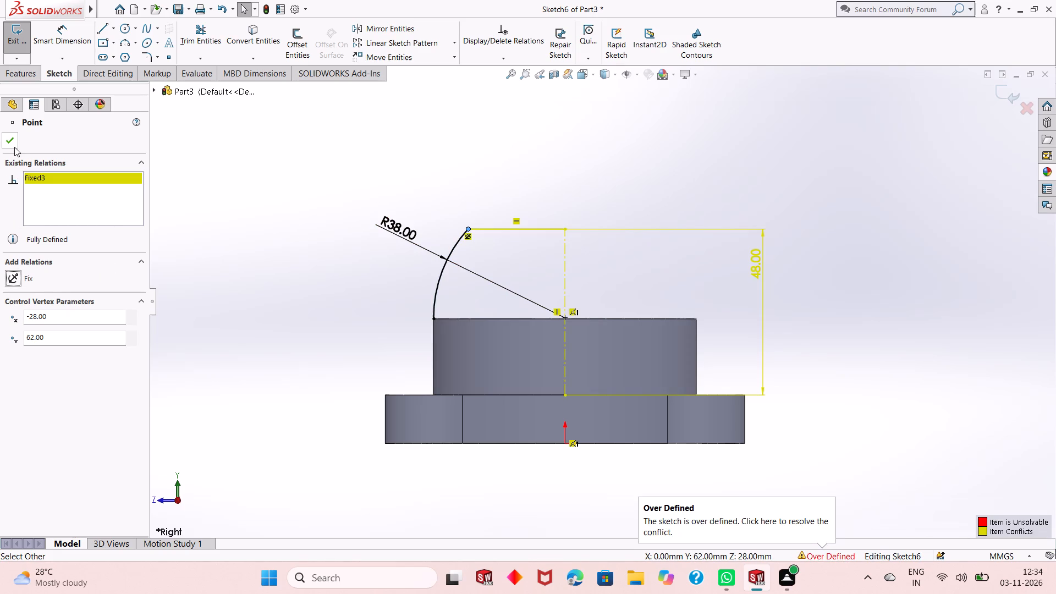
{"action": "left_click", "coordinate": [14, 147]}
{"action": "right_click", "coordinate": [754, 258]}
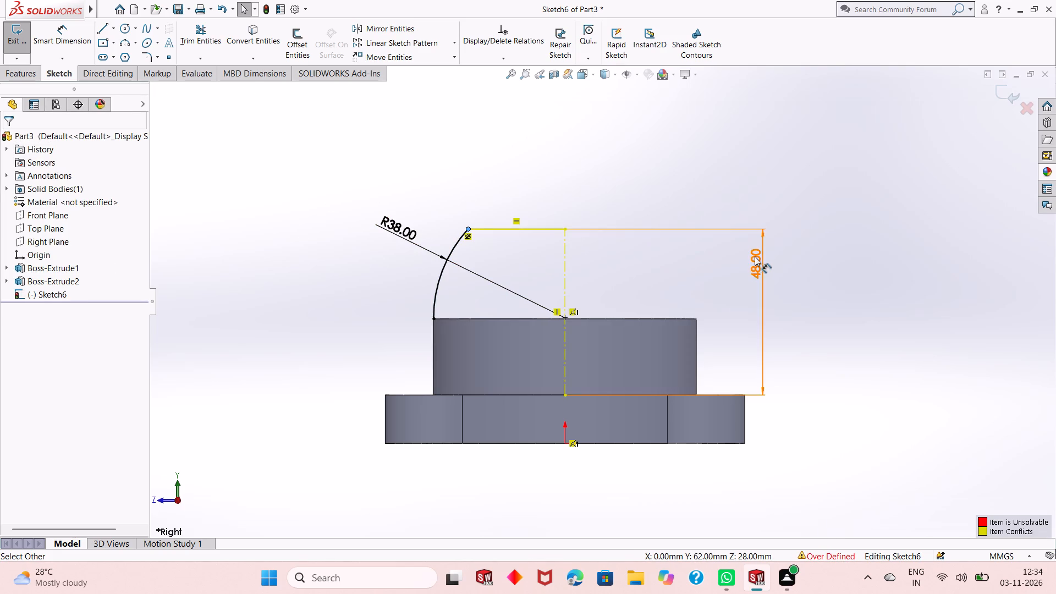
{"action": "left_click", "coordinate": [809, 404]}
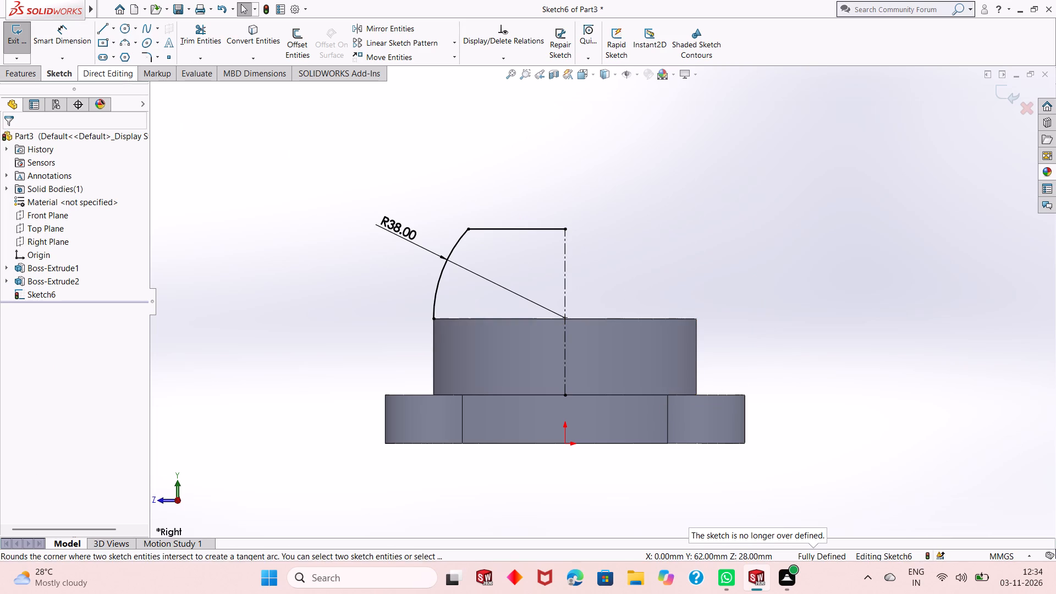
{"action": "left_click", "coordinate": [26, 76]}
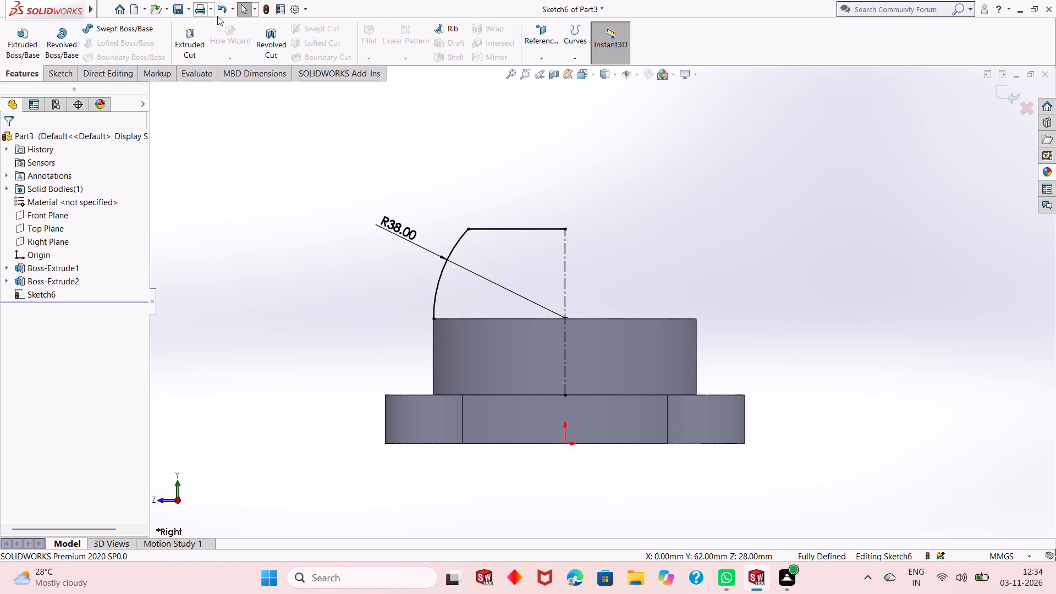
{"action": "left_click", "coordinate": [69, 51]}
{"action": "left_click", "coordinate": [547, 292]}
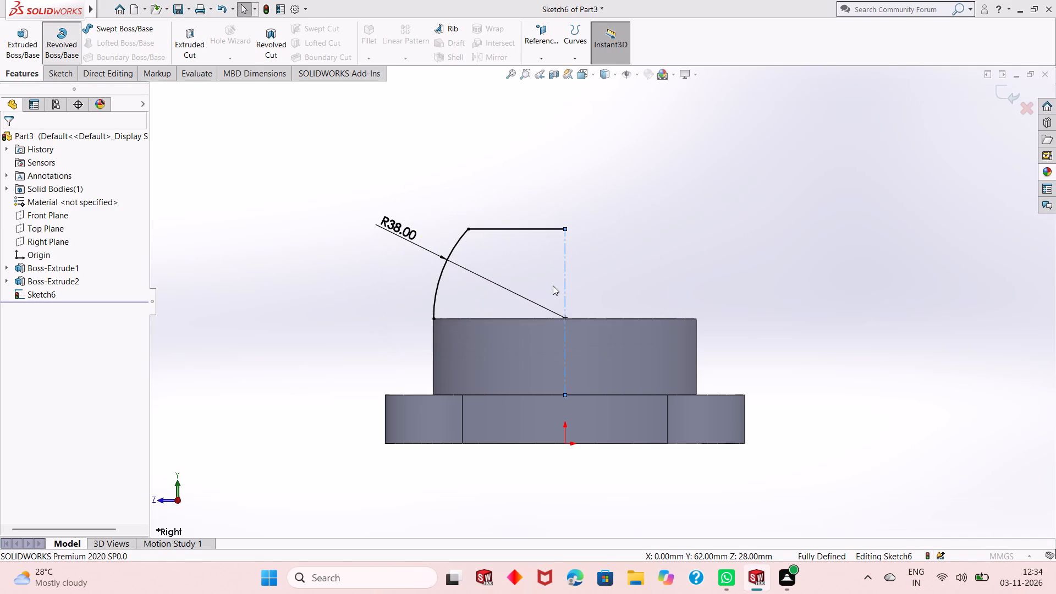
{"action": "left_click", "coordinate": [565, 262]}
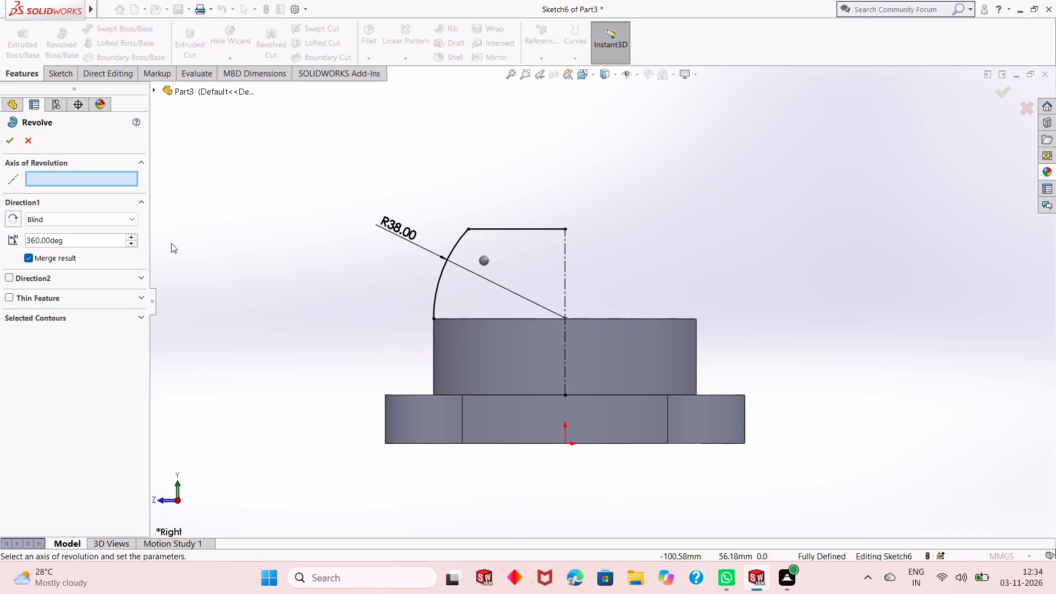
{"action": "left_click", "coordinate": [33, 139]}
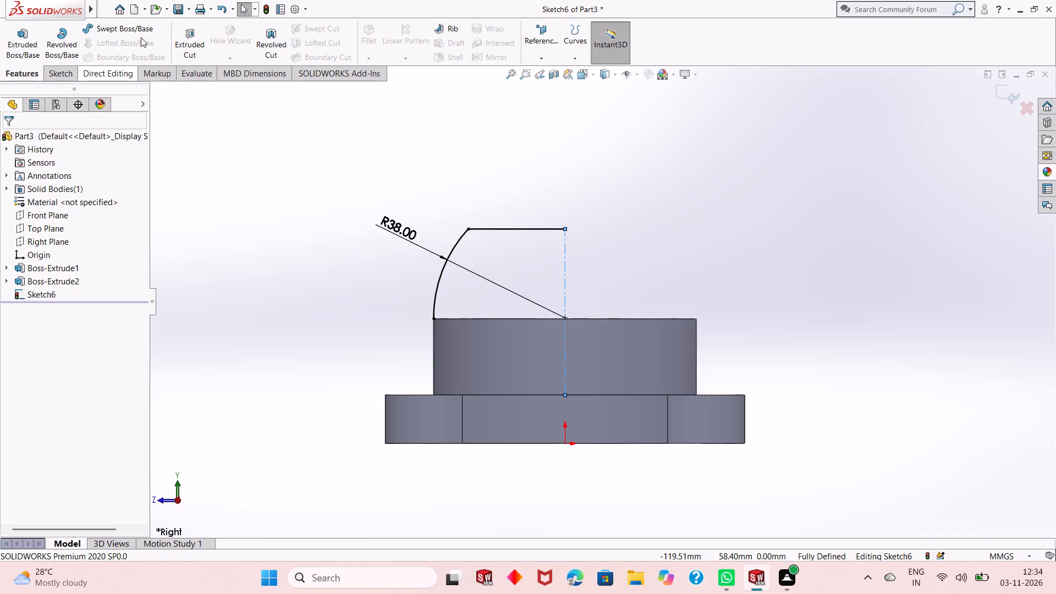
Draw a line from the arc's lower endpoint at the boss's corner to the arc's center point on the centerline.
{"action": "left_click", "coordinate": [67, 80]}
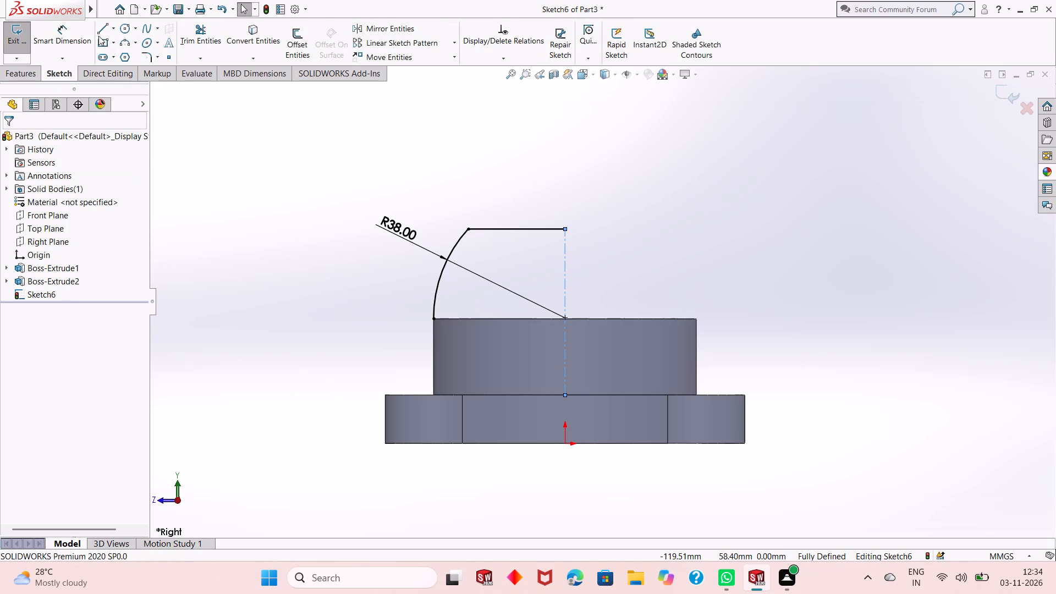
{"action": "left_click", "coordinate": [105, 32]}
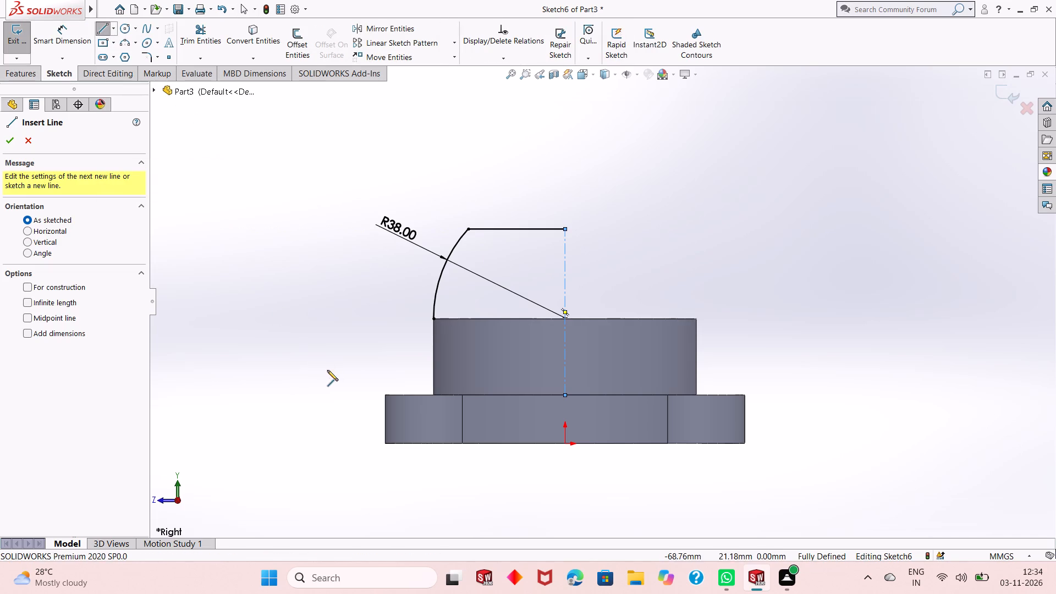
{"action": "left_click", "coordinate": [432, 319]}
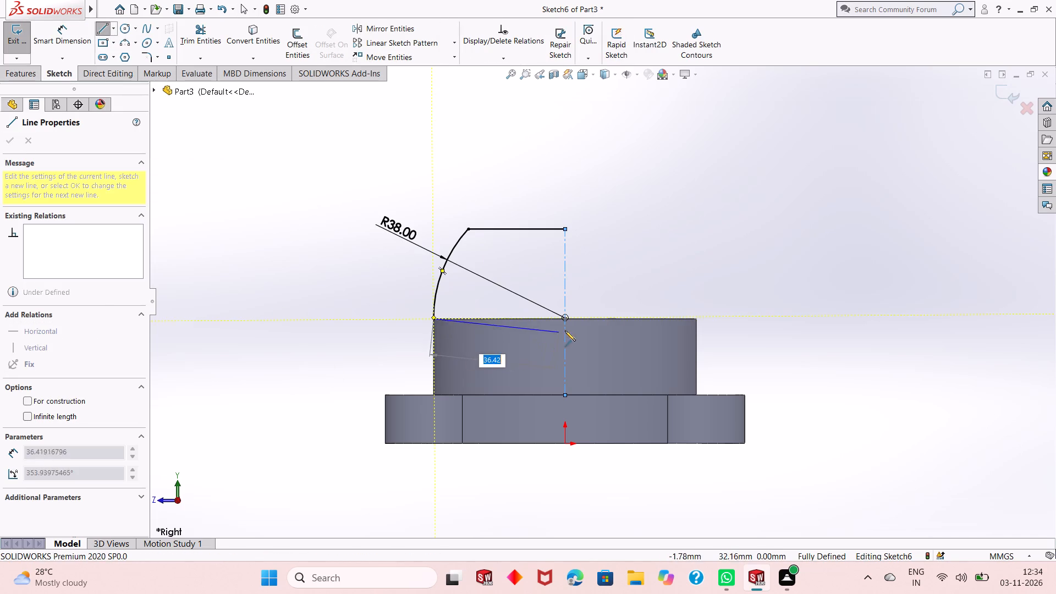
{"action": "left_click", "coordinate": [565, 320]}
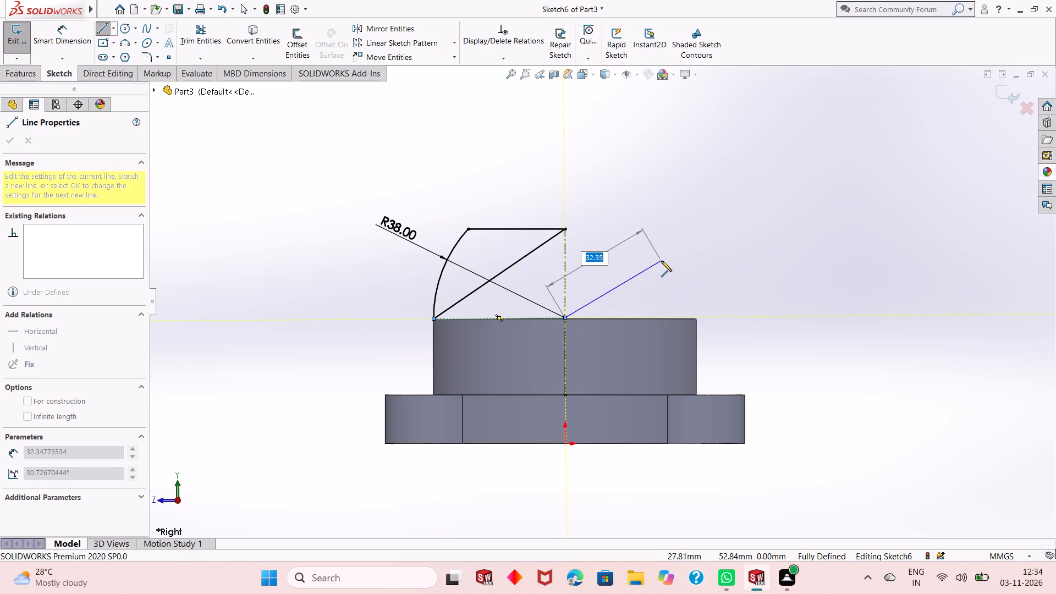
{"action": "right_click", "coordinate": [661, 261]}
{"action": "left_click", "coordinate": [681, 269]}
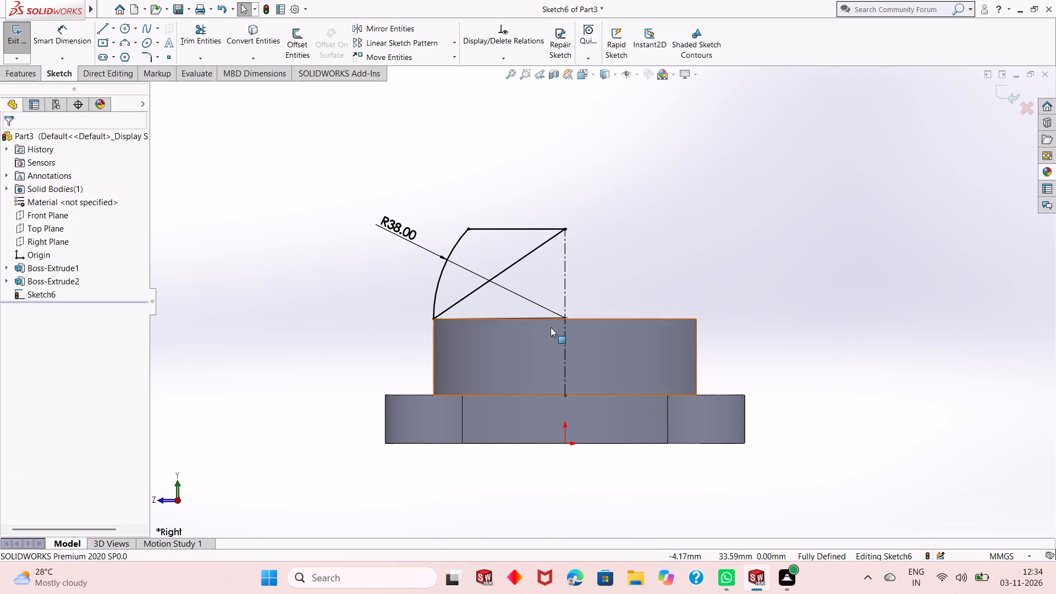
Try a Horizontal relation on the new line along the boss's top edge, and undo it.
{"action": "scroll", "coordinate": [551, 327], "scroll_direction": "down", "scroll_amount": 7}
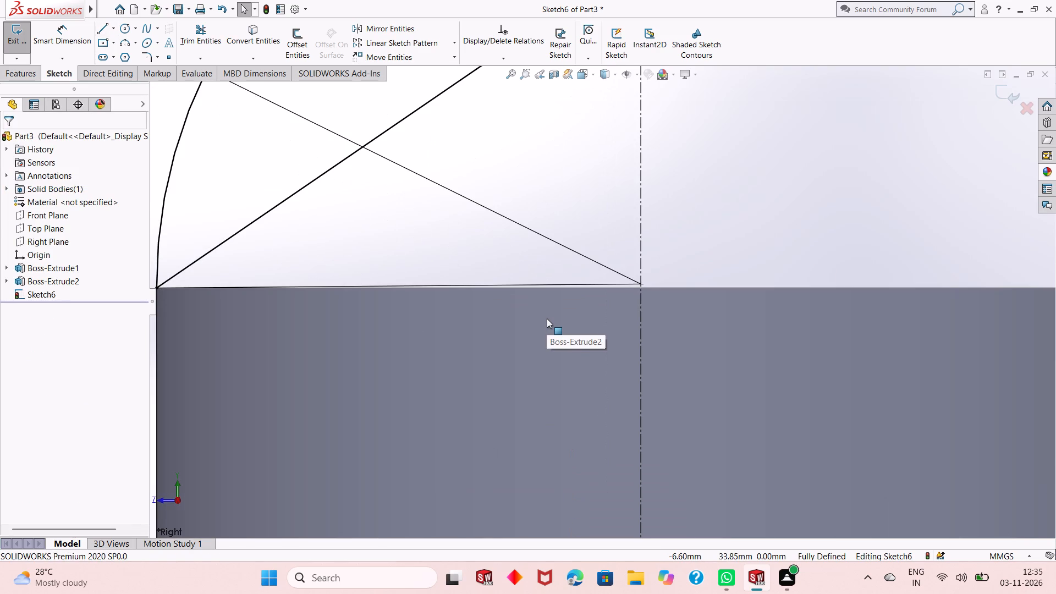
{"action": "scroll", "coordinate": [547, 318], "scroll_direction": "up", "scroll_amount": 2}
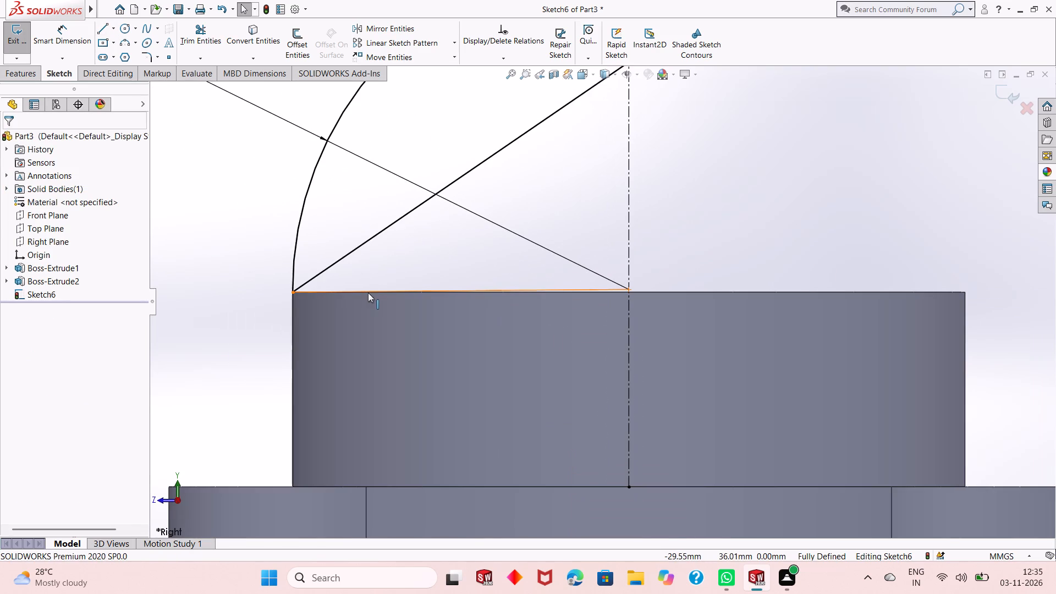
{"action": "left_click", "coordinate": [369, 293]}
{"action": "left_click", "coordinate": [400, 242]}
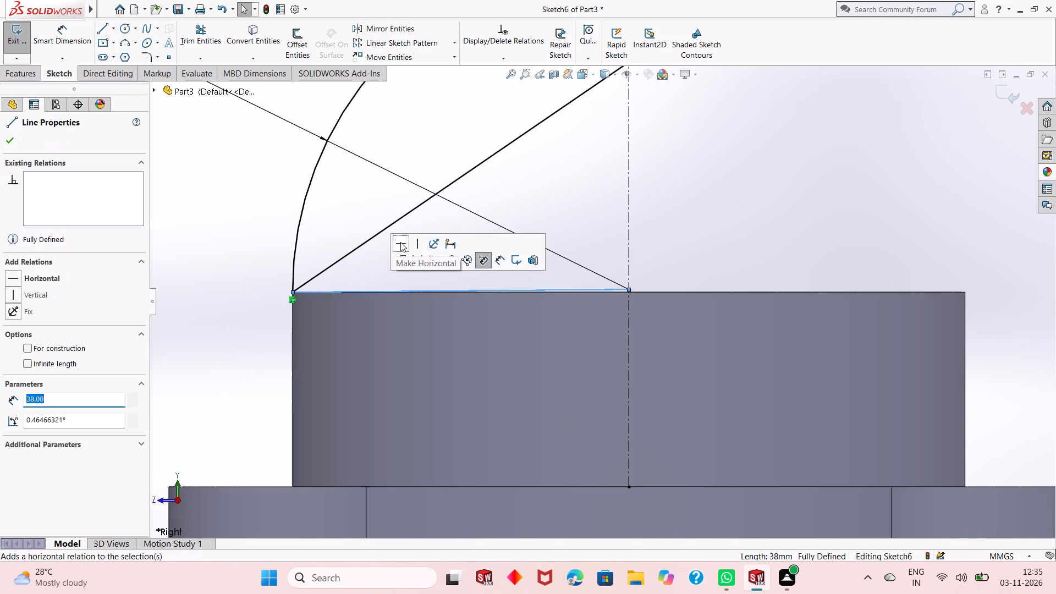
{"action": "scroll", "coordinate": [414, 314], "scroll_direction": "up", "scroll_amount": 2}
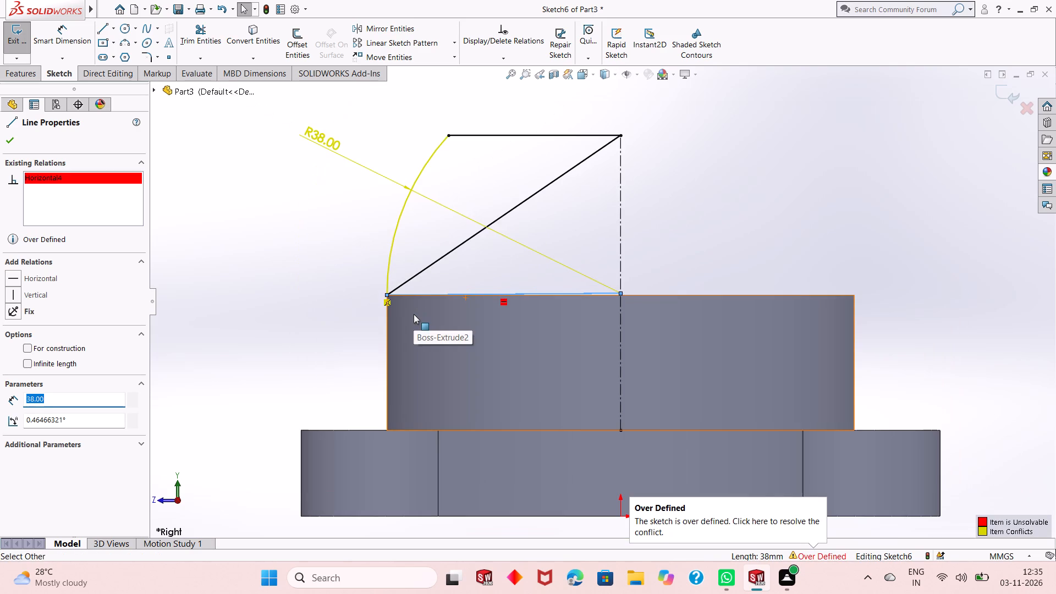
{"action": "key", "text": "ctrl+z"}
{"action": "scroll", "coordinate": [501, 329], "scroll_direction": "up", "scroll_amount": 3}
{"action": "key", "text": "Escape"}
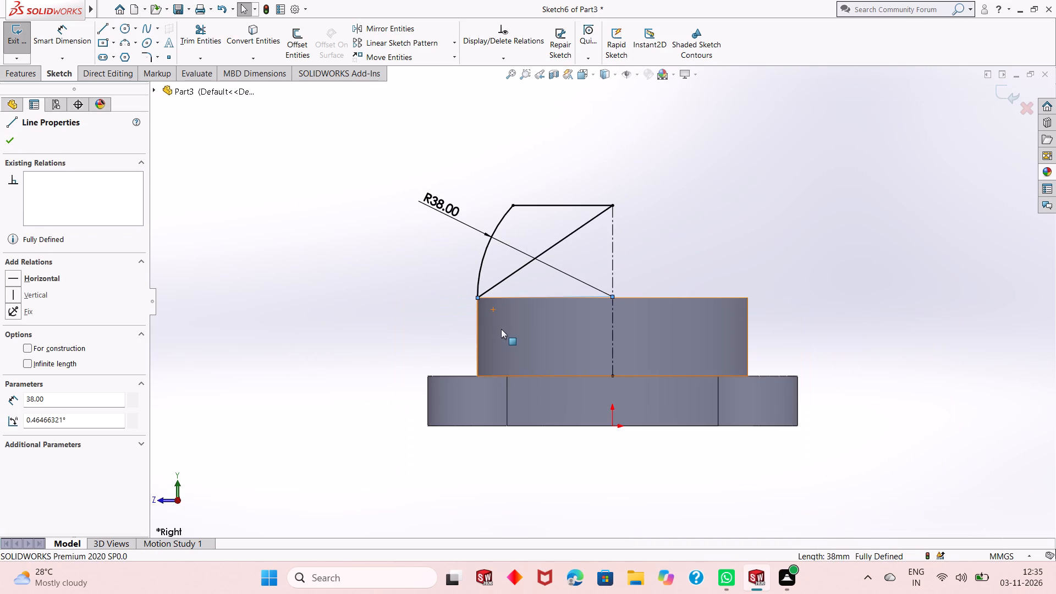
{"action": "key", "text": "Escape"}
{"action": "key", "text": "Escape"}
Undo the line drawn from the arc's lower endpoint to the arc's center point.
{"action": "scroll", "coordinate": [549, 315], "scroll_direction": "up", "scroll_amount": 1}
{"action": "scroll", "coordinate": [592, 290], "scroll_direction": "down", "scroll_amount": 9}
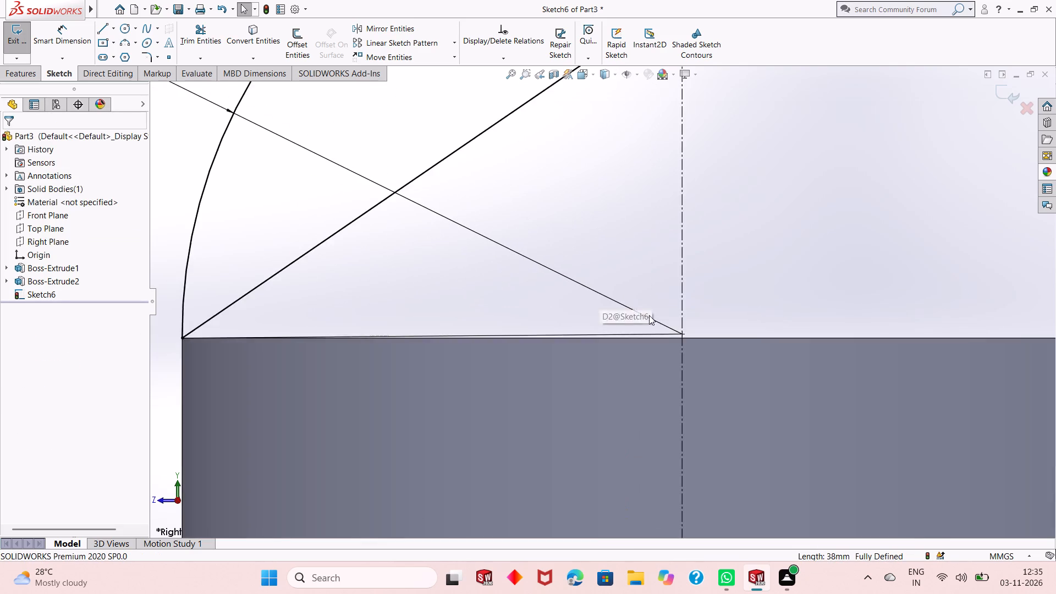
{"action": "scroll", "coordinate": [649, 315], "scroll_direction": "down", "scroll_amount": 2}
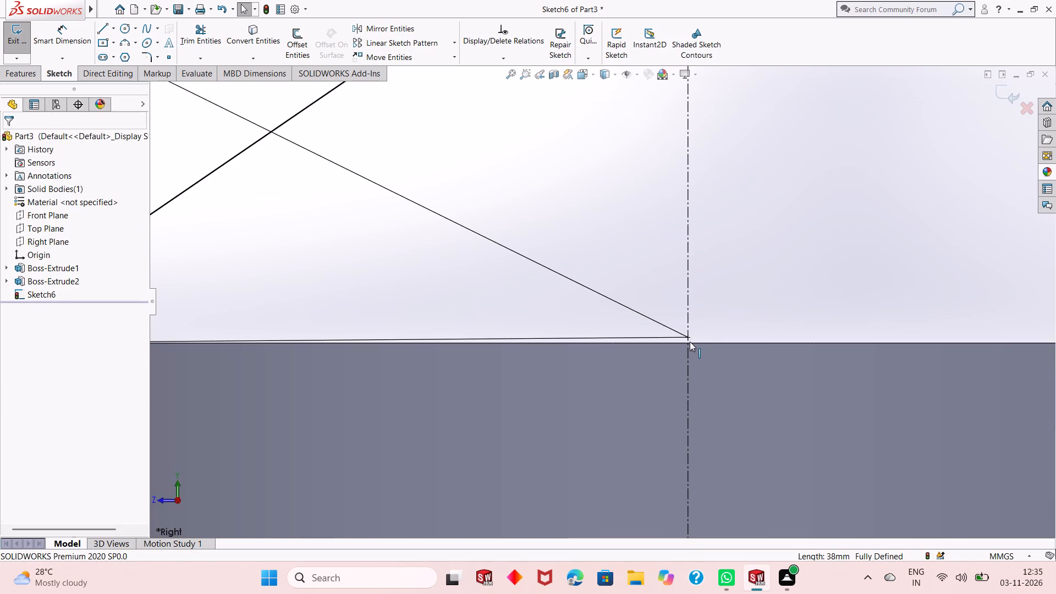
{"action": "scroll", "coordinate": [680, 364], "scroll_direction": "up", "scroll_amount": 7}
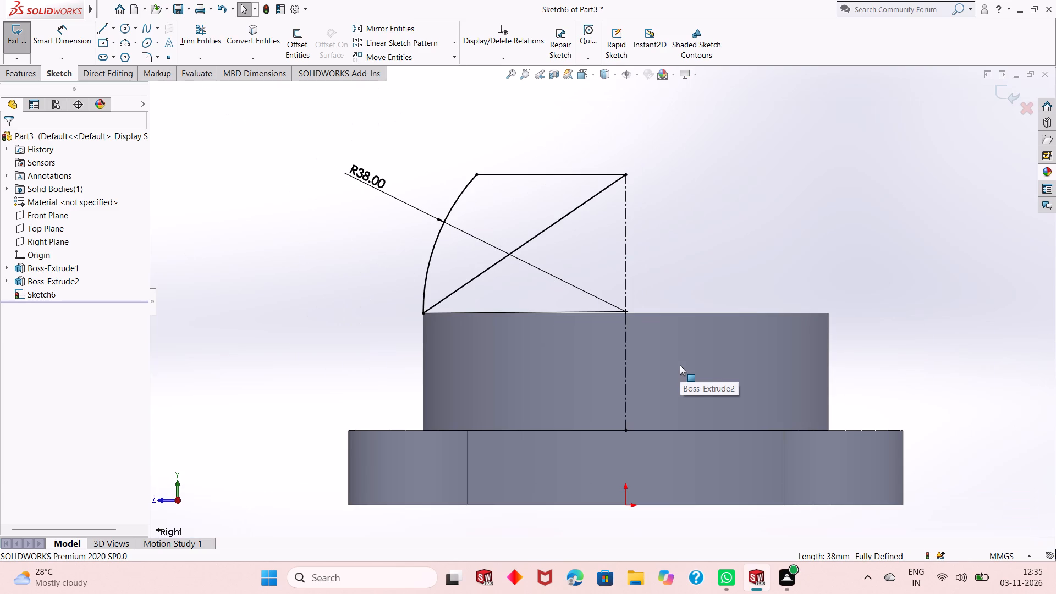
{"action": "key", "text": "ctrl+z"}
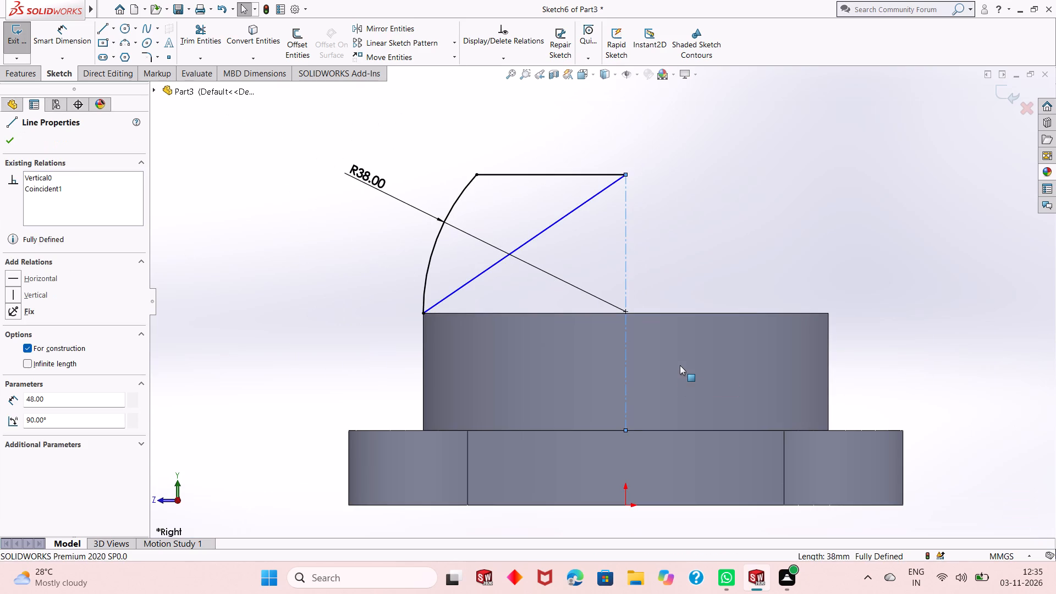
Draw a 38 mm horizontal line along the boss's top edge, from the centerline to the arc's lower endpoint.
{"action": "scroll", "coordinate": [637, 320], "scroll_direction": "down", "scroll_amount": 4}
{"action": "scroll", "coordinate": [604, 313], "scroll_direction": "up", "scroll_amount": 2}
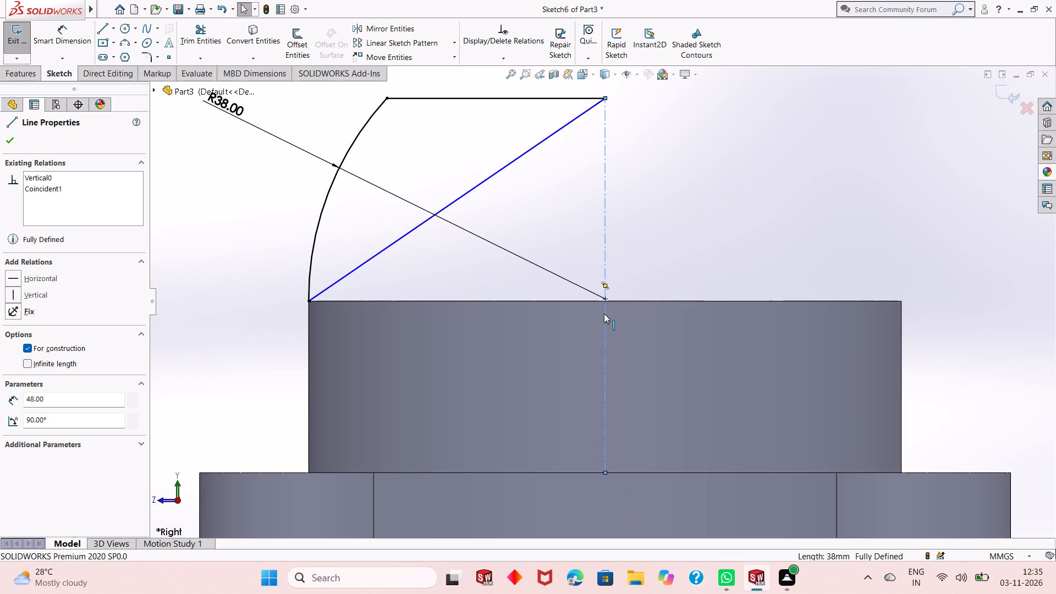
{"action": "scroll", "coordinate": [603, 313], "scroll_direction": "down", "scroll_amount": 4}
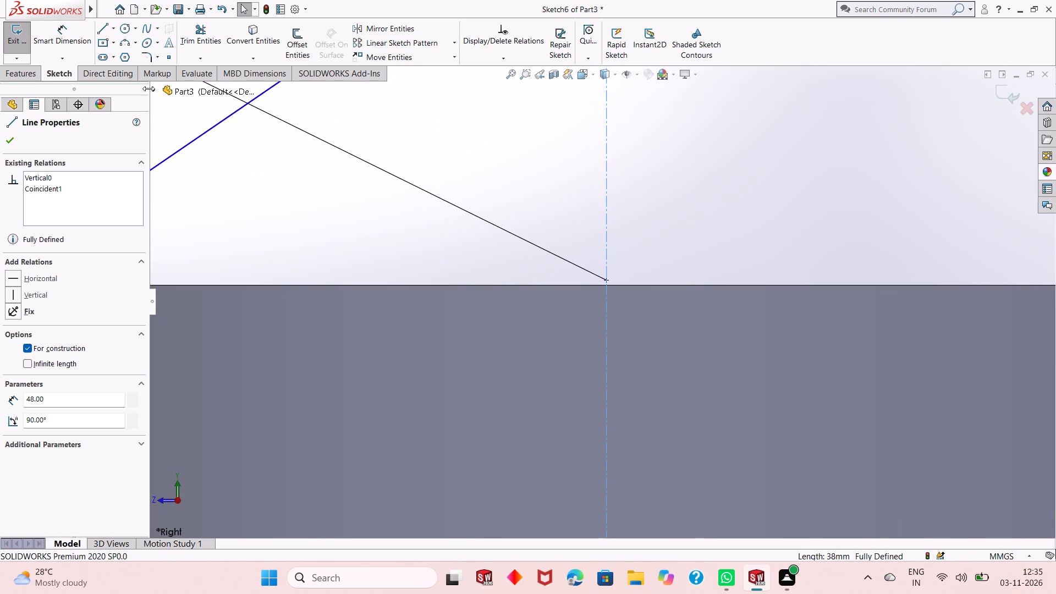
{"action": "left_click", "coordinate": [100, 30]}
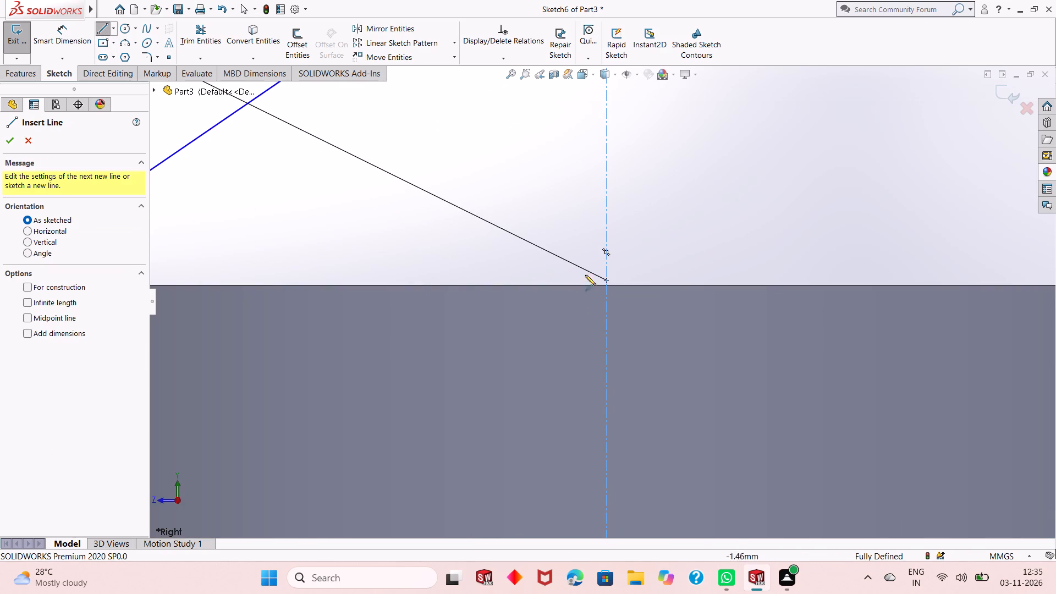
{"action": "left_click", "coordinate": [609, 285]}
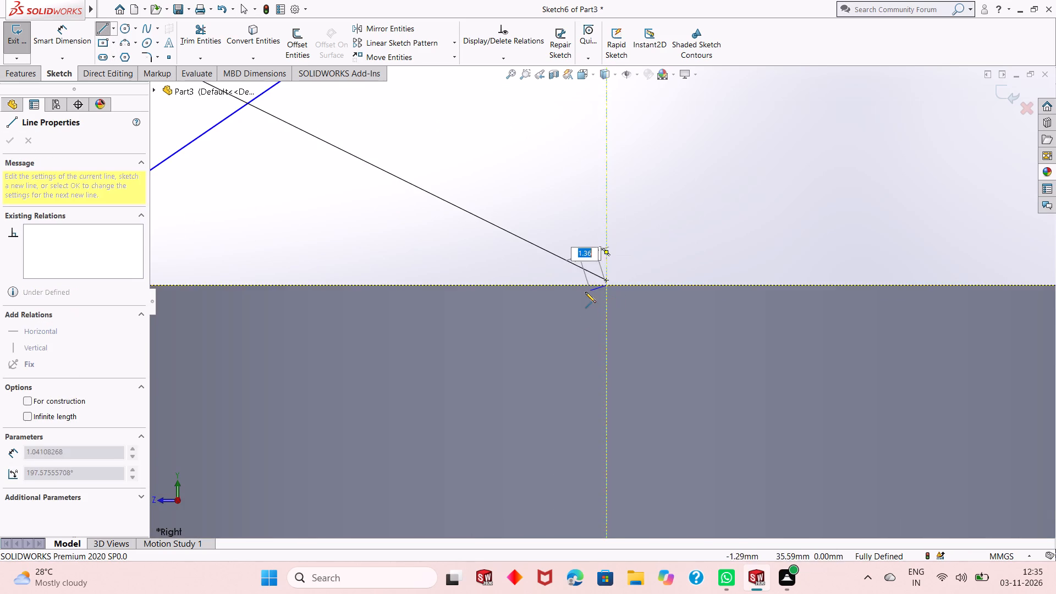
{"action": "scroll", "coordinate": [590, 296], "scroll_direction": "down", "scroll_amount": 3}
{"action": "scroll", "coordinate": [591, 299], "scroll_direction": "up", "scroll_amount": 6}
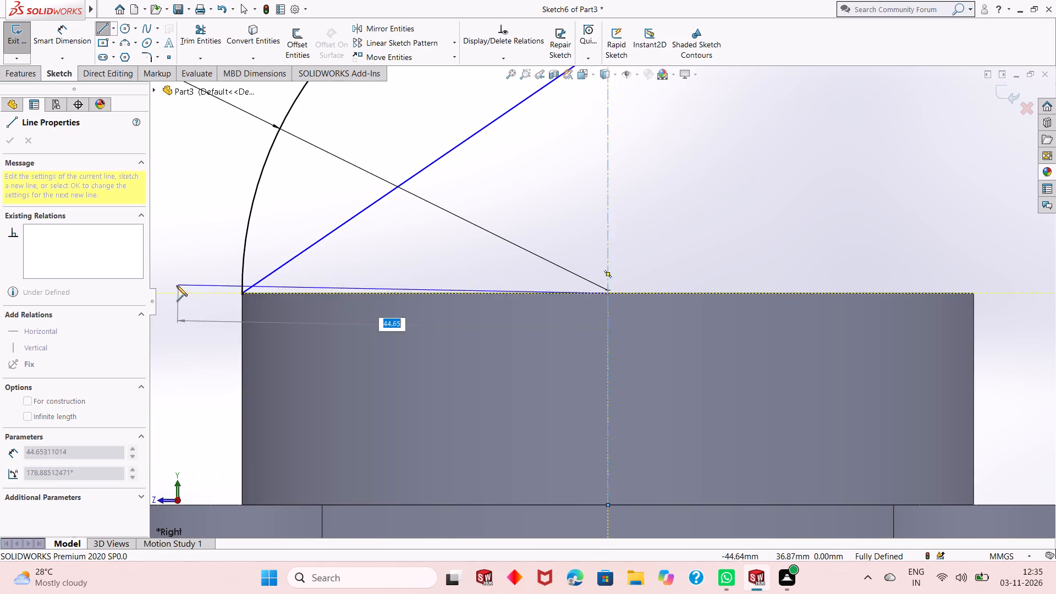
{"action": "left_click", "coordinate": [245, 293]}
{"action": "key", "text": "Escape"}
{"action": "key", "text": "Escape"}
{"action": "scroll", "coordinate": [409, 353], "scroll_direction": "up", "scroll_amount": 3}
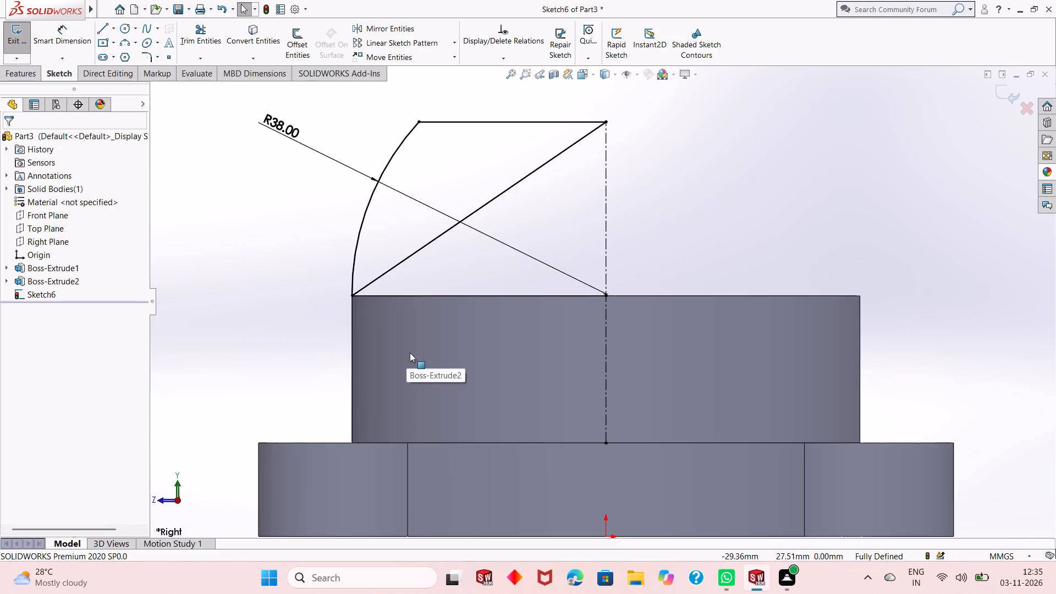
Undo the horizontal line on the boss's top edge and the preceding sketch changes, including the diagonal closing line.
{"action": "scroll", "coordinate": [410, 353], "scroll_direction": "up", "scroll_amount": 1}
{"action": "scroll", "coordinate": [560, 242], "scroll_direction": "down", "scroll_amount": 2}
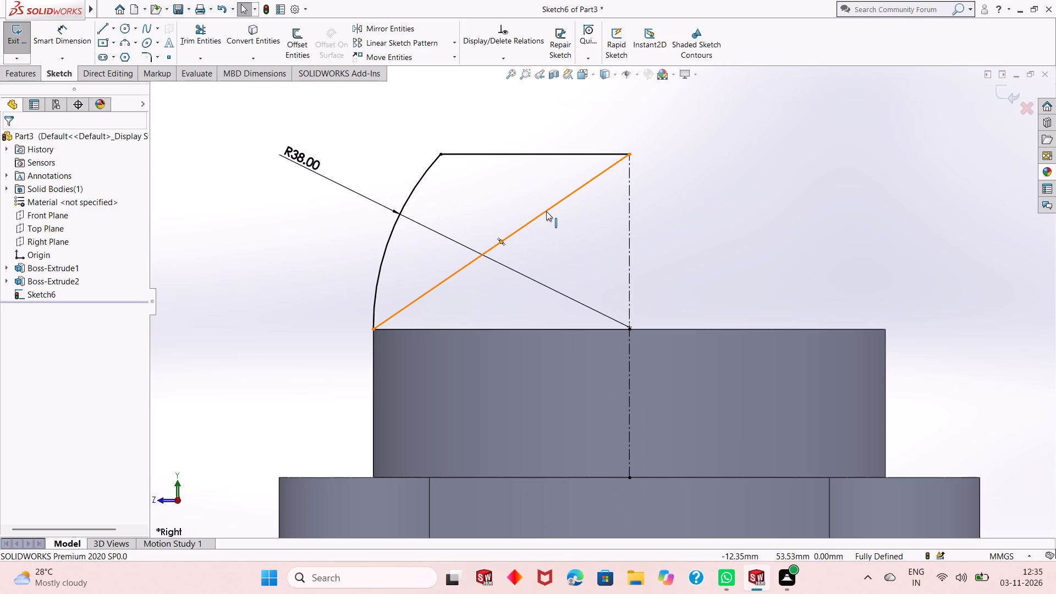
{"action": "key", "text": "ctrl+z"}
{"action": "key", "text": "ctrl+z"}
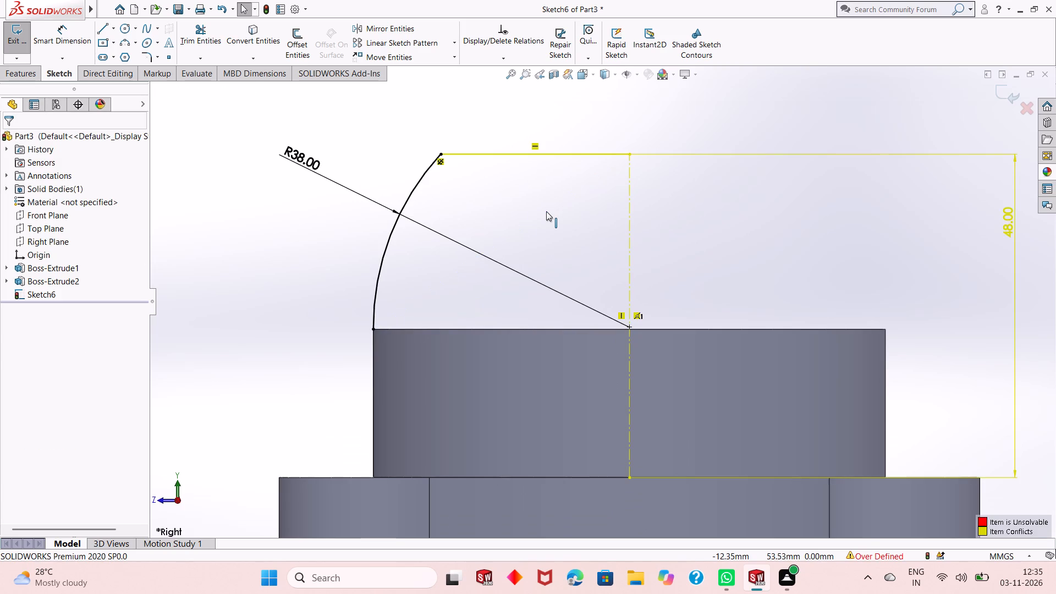
Delete the centerline's 48 mm dimension.
{"action": "scroll", "coordinate": [638, 306], "scroll_direction": "up", "scroll_amount": 2}
{"action": "key", "text": "Escape"}
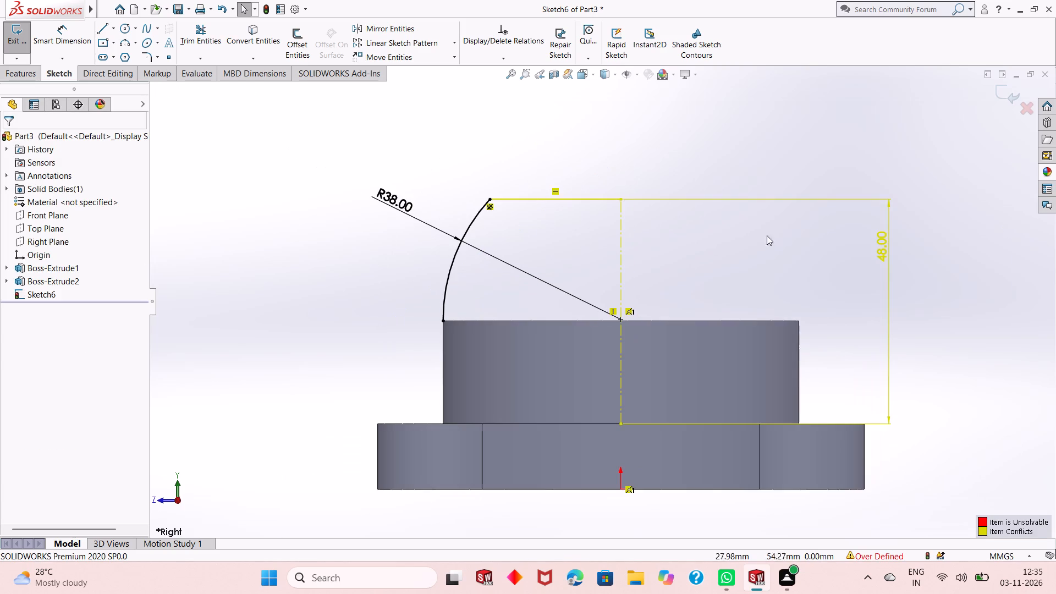
{"action": "key", "text": "Escape"}
{"action": "right_click", "coordinate": [889, 246]}
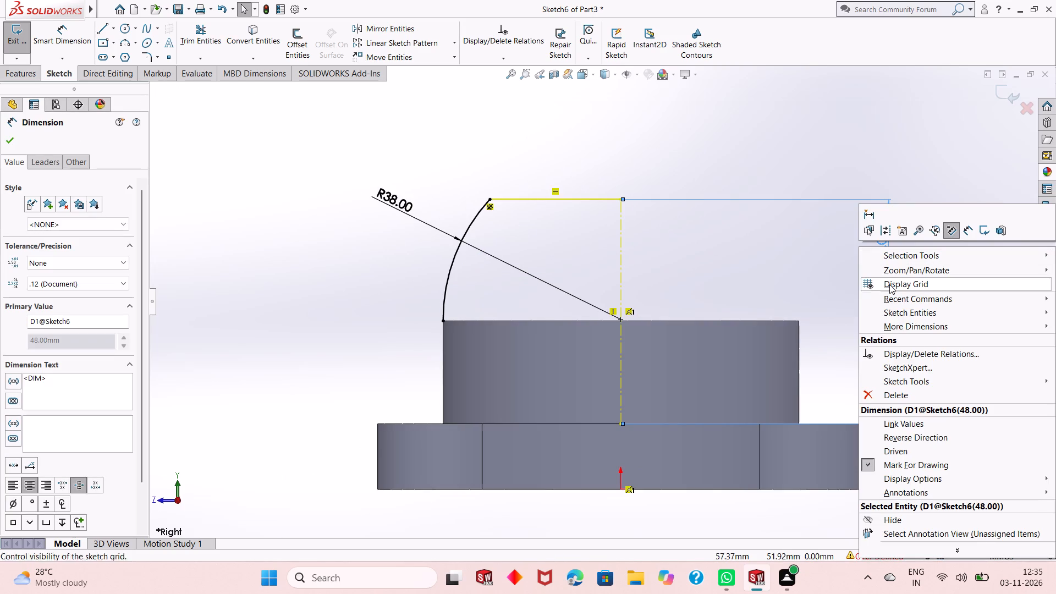
{"action": "left_click", "coordinate": [898, 392]}
{"action": "key", "text": "Escape"}
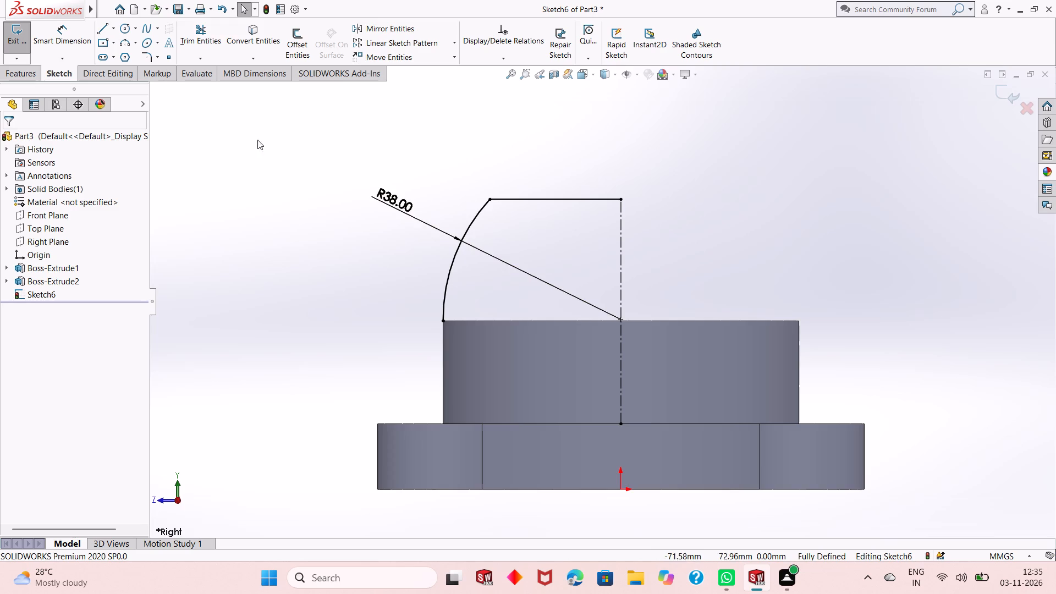
Draw a 38 mm horizontal line from the centerline's crossing with the boss's top edge to the arc's lower endpoint.
{"action": "left_click", "coordinate": [100, 26]}
{"action": "scroll", "coordinate": [526, 274], "scroll_direction": "down", "scroll_amount": 3}
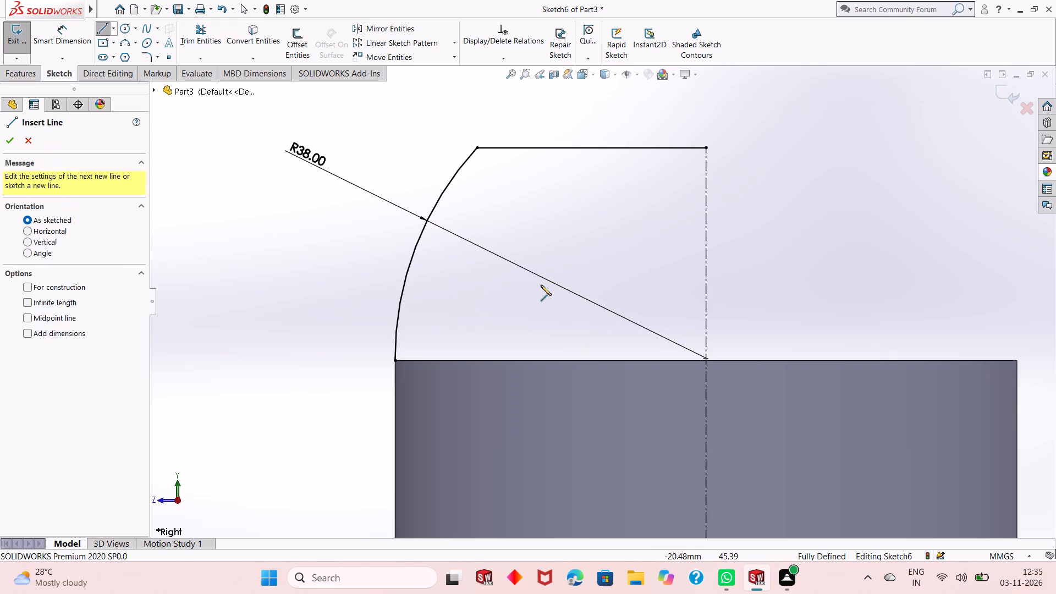
{"action": "scroll", "coordinate": [636, 348], "scroll_direction": "down", "scroll_amount": 4}
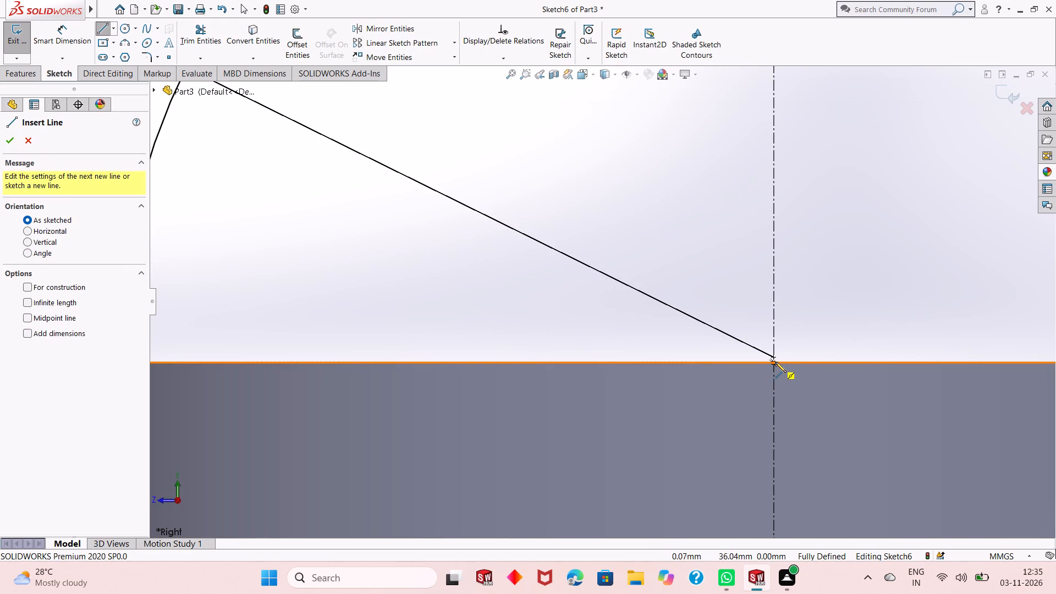
{"action": "left_click", "coordinate": [776, 362]}
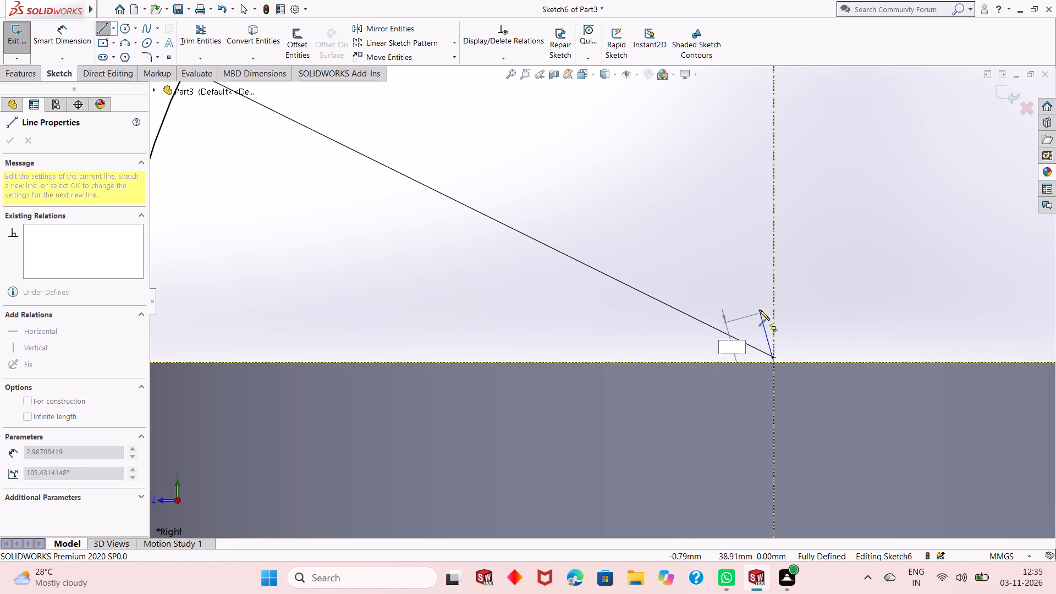
{"action": "scroll", "coordinate": [756, 292], "scroll_direction": "down", "scroll_amount": 4}
{"action": "scroll", "coordinate": [756, 292], "scroll_direction": "up", "scroll_amount": 9}
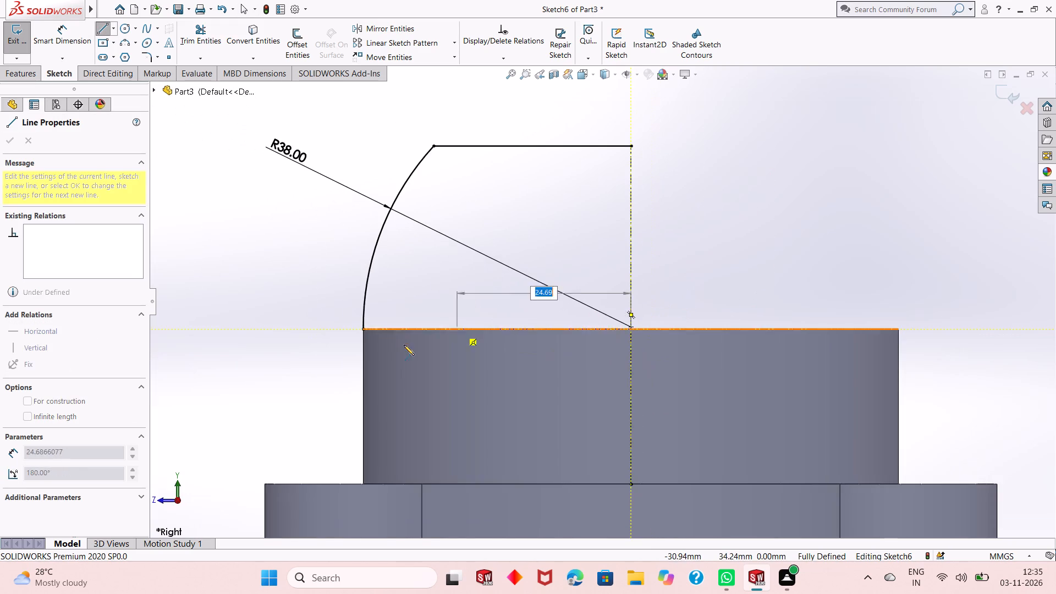
{"action": "scroll", "coordinate": [356, 324], "scroll_direction": "down", "scroll_amount": 6}
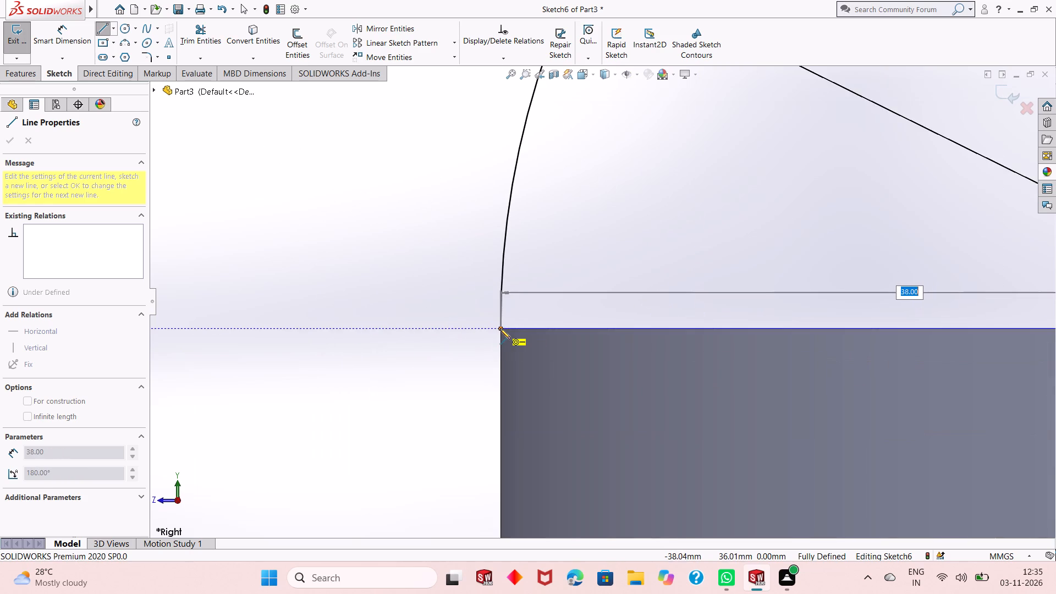
{"action": "left_click", "coordinate": [499, 328]}
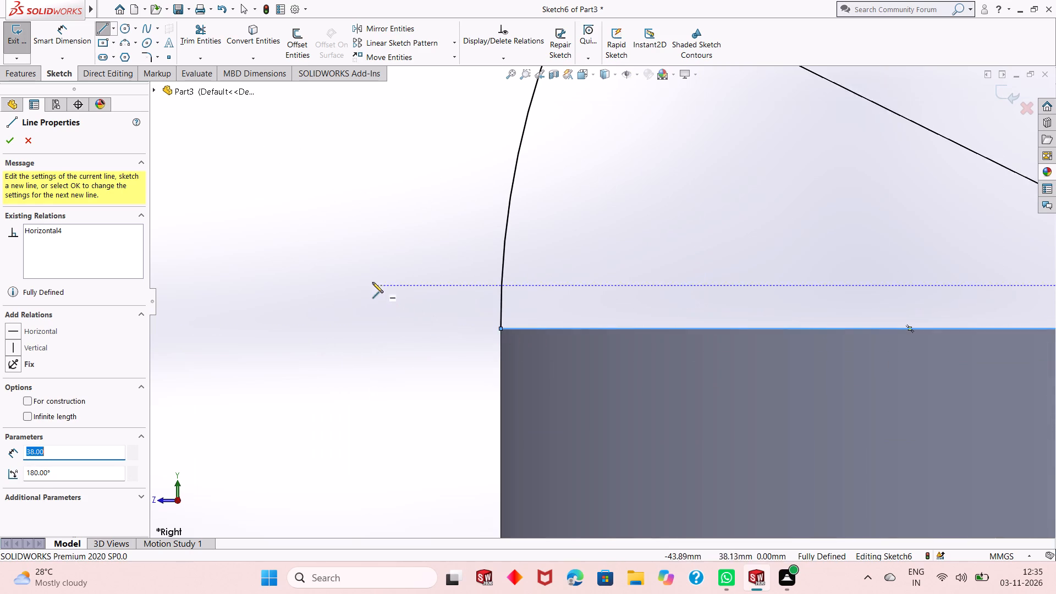
Revolve the arc profile 360° about the vertical centerline as a merged boss, having the open sketch closed automatically.
{"action": "right_click", "coordinate": [370, 280]}
{"action": "left_click", "coordinate": [384, 287]}
{"action": "scroll", "coordinate": [476, 384], "scroll_direction": "up", "scroll_amount": 5}
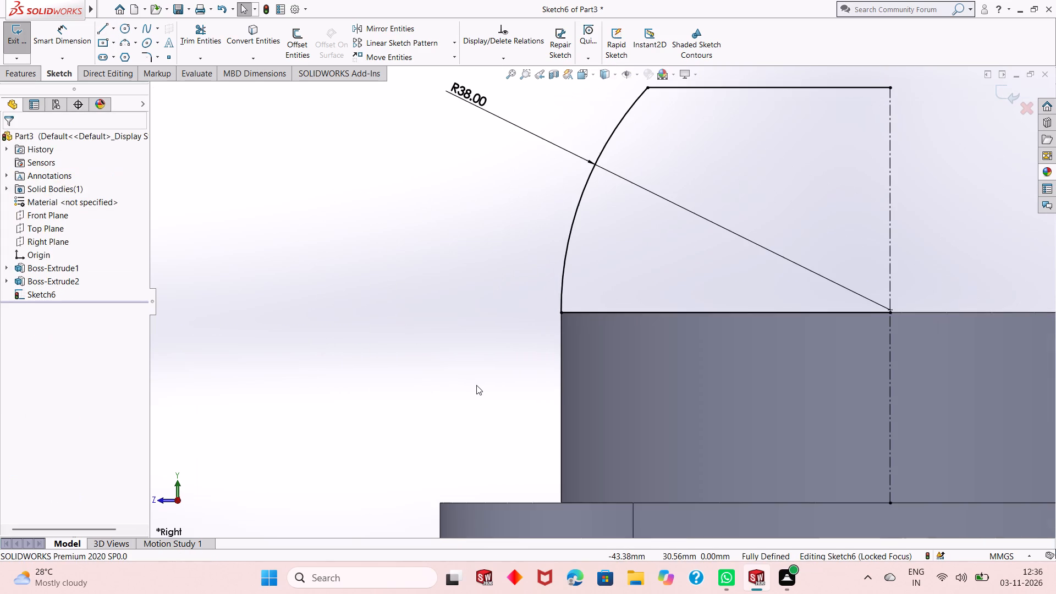
{"action": "scroll", "coordinate": [476, 385], "scroll_direction": "up", "scroll_amount": 2}
{"action": "scroll", "coordinate": [838, 218], "scroll_direction": "down", "scroll_amount": 2}
{"action": "scroll", "coordinate": [500, 309], "scroll_direction": "up", "scroll_amount": 3}
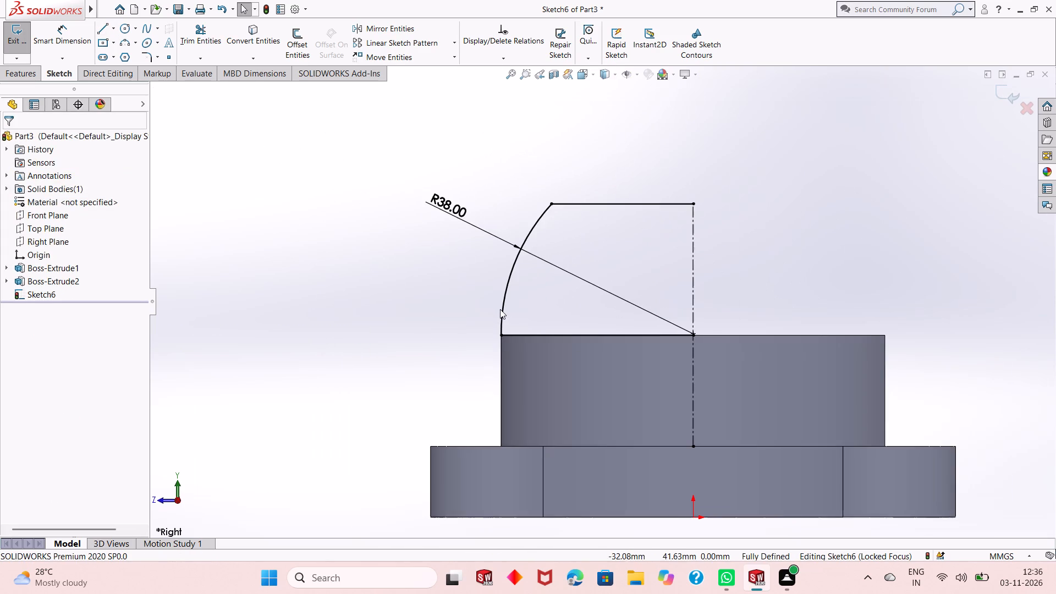
{"action": "scroll", "coordinate": [776, 295], "scroll_direction": "down", "scroll_amount": 1}
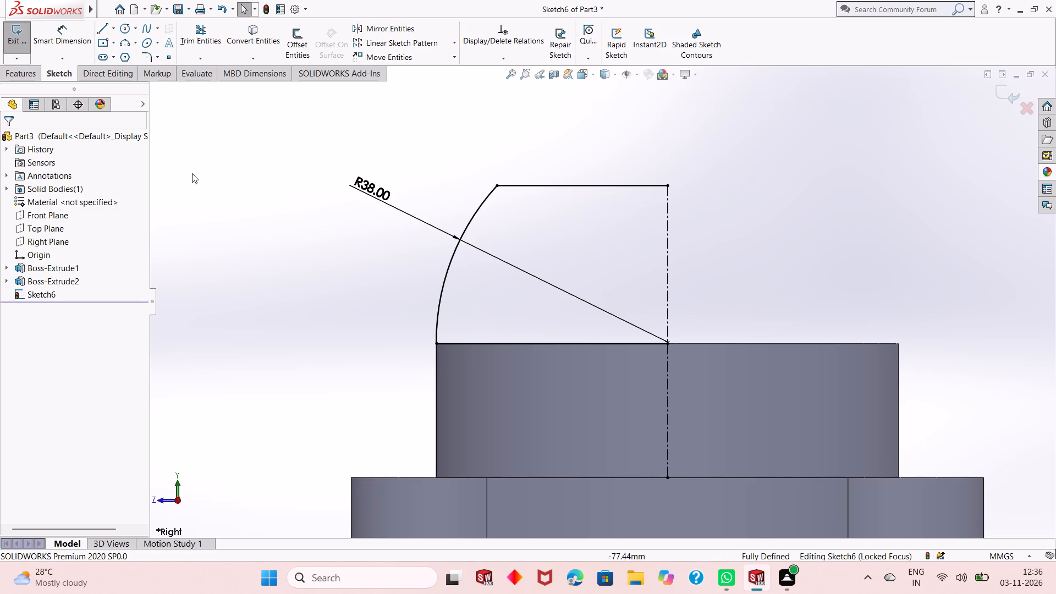
{"action": "left_click", "coordinate": [23, 73]}
{"action": "left_click", "coordinate": [76, 37]}
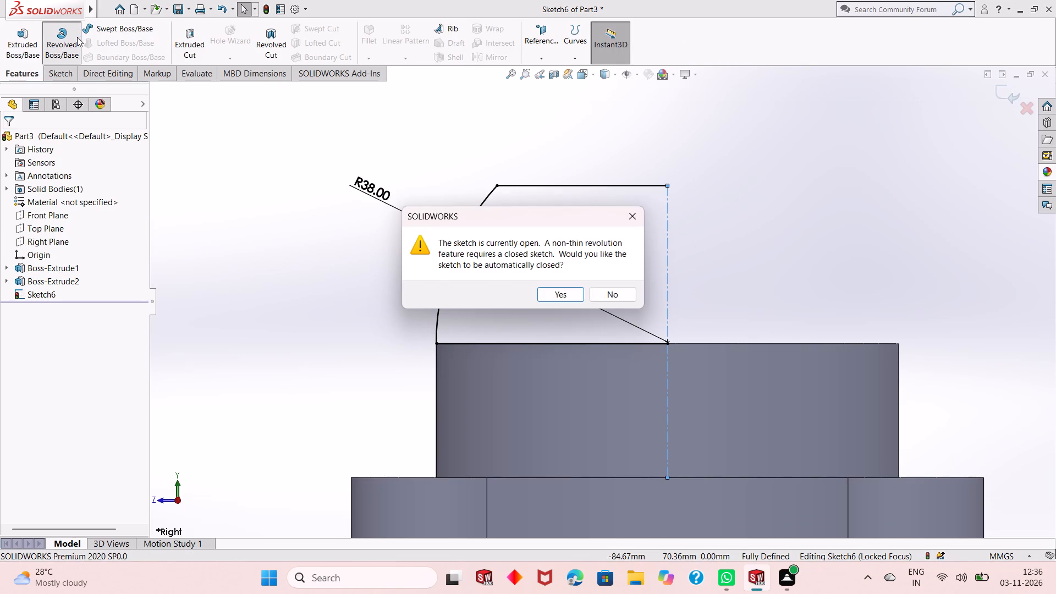
{"action": "left_click", "coordinate": [566, 290]}
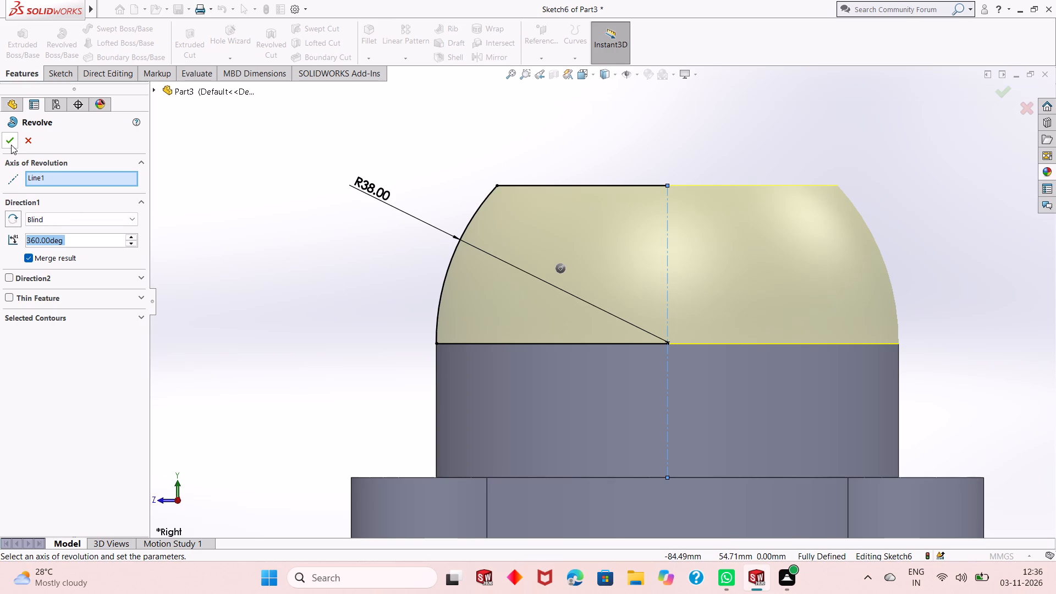
{"action": "left_click", "coordinate": [11, 145]}
{"action": "left_click", "coordinate": [367, 272]}
Start a sketch on the dome's flat top face, convert its circular edge into a sketch circle, and exit the sketch.
{"action": "scroll", "coordinate": [516, 316], "scroll_direction": "up", "scroll_amount": 2}
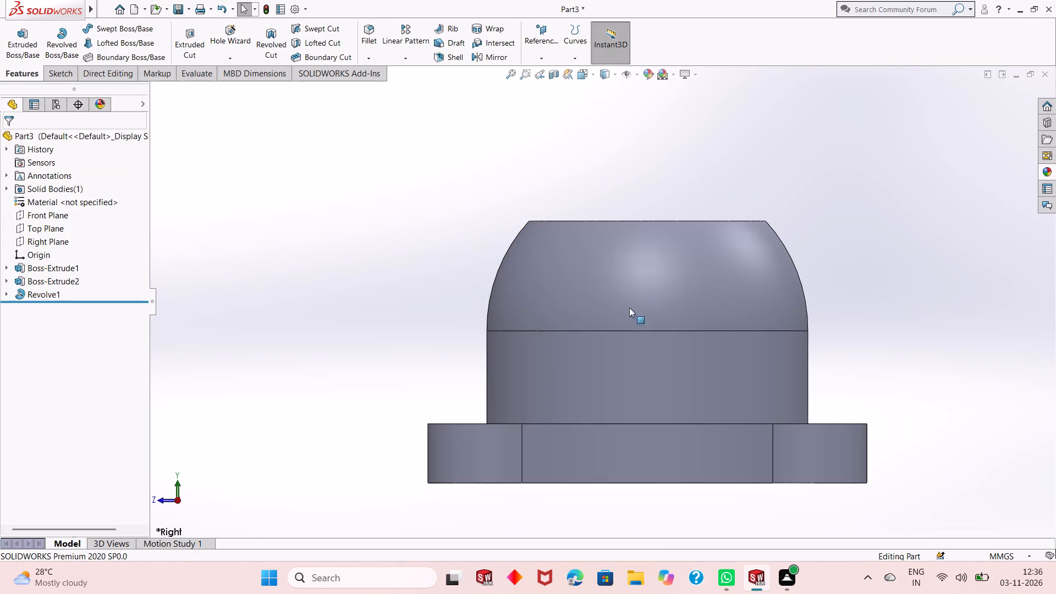
{"action": "middle_click_drag", "start_coordinate": [656, 301], "coordinate": [659, 340]}
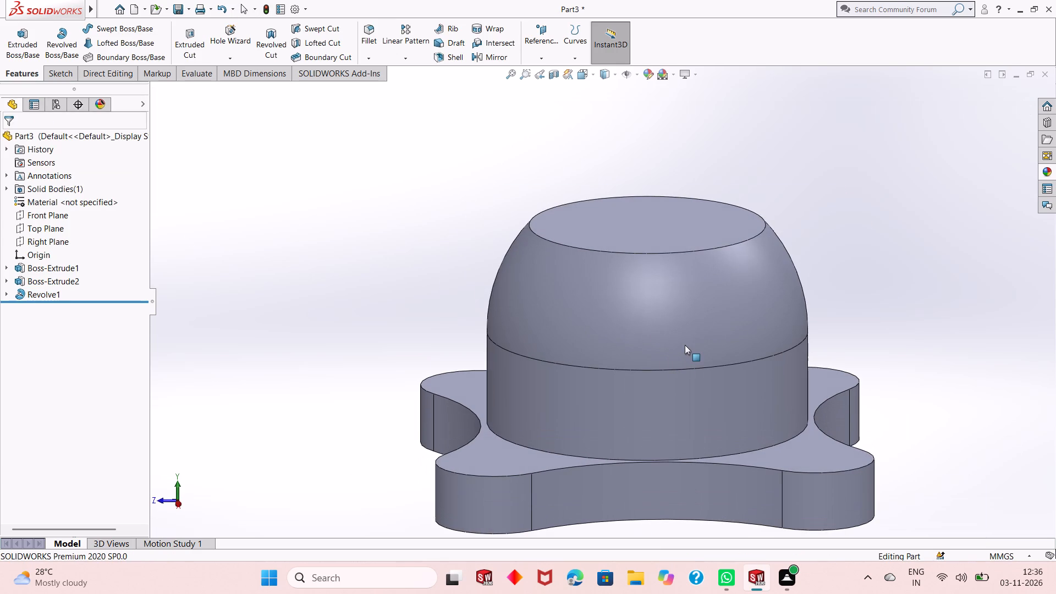
{"action": "middle_click_drag", "start_coordinate": [676, 351], "coordinate": [672, 312]}
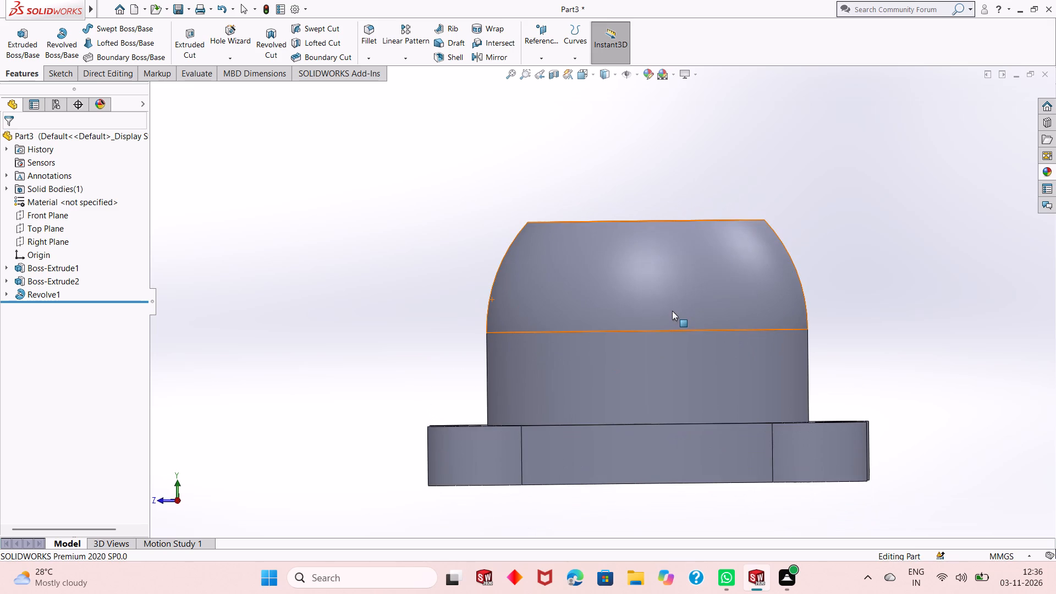
{"action": "middle_click_drag", "start_coordinate": [632, 199], "coordinate": [635, 249]}
{"action": "left_click", "coordinate": [642, 227]}
{"action": "left_click", "coordinate": [691, 197]}
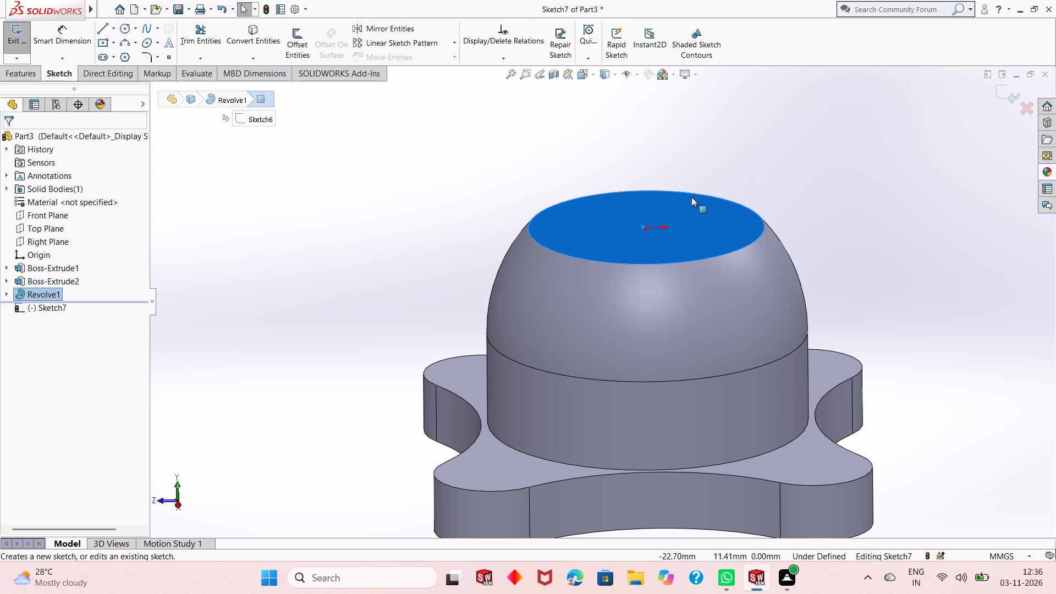
{"action": "key", "text": "ctrl+8"}
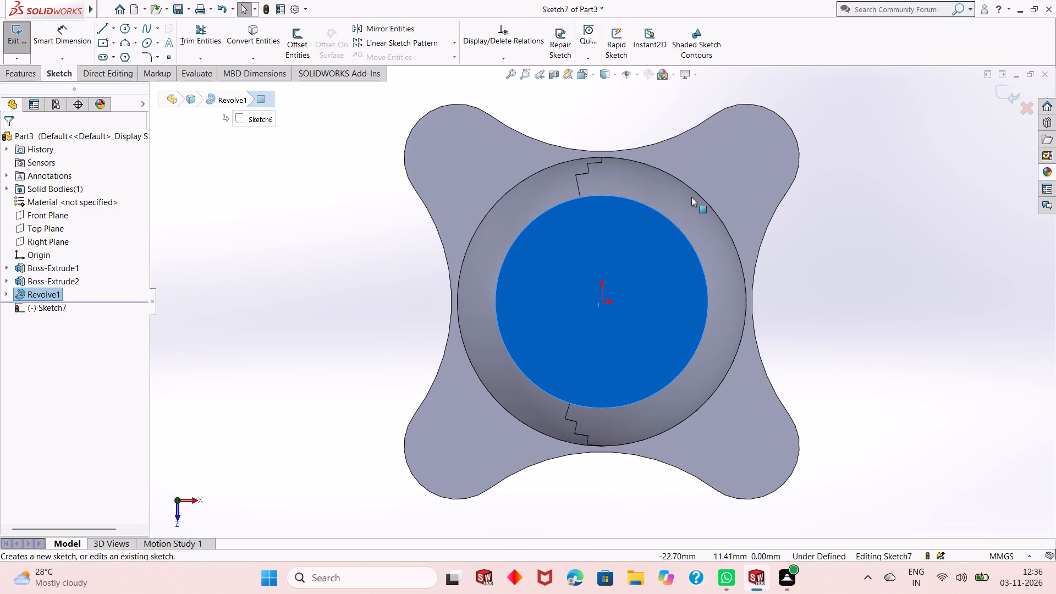
{"action": "left_click", "coordinate": [808, 245]}
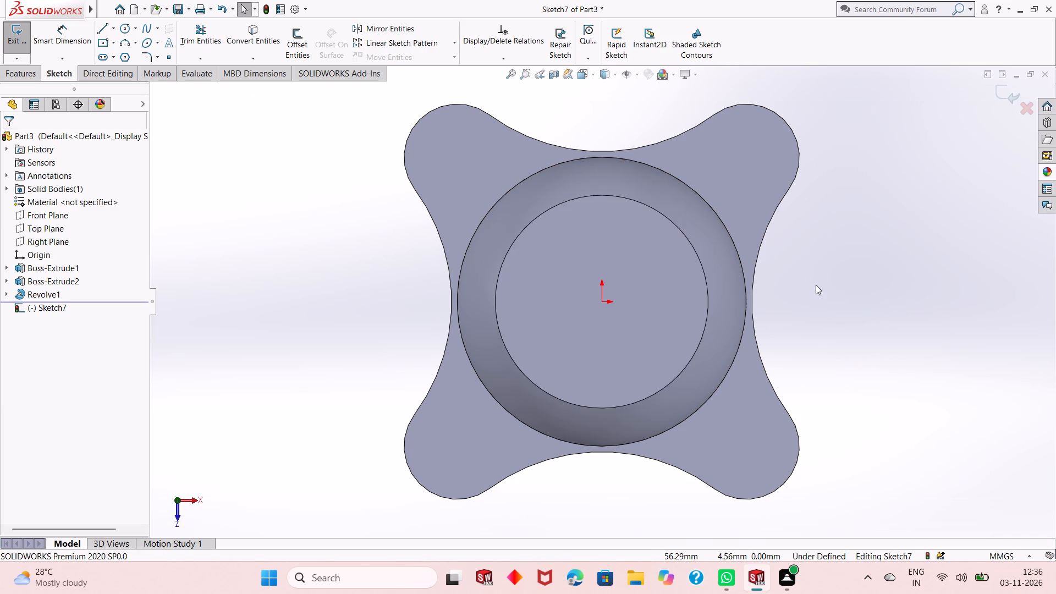
{"action": "left_click", "coordinate": [261, 46]}
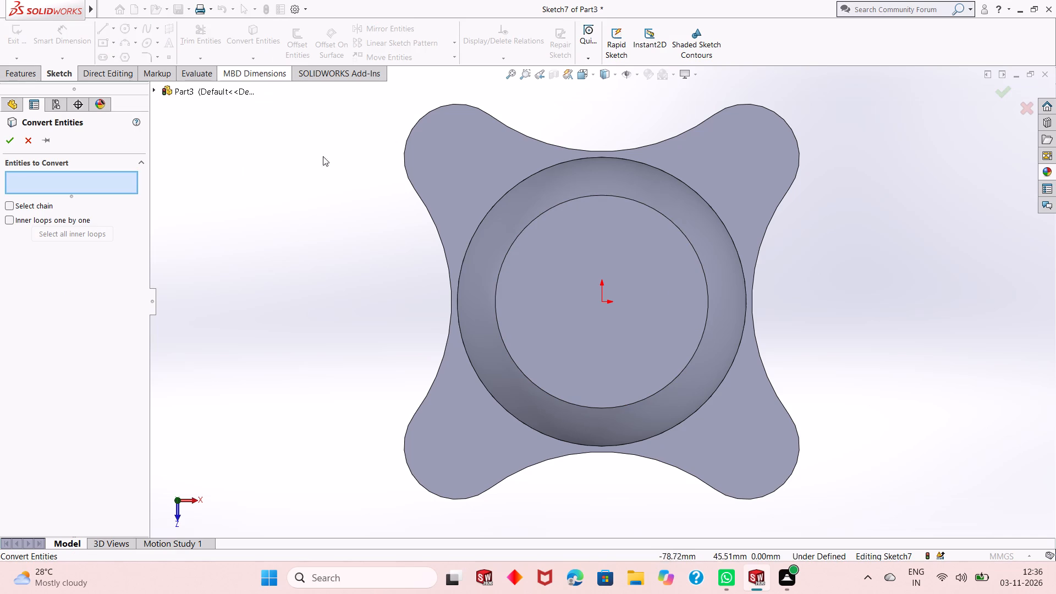
{"action": "left_click", "coordinate": [517, 237]}
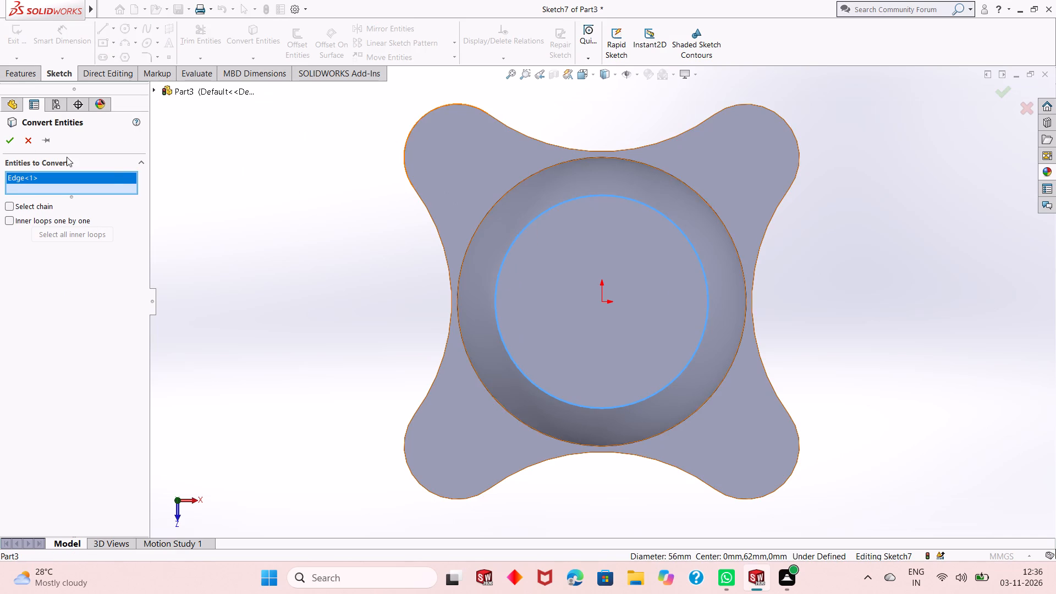
{"action": "left_click", "coordinate": [6, 147]}
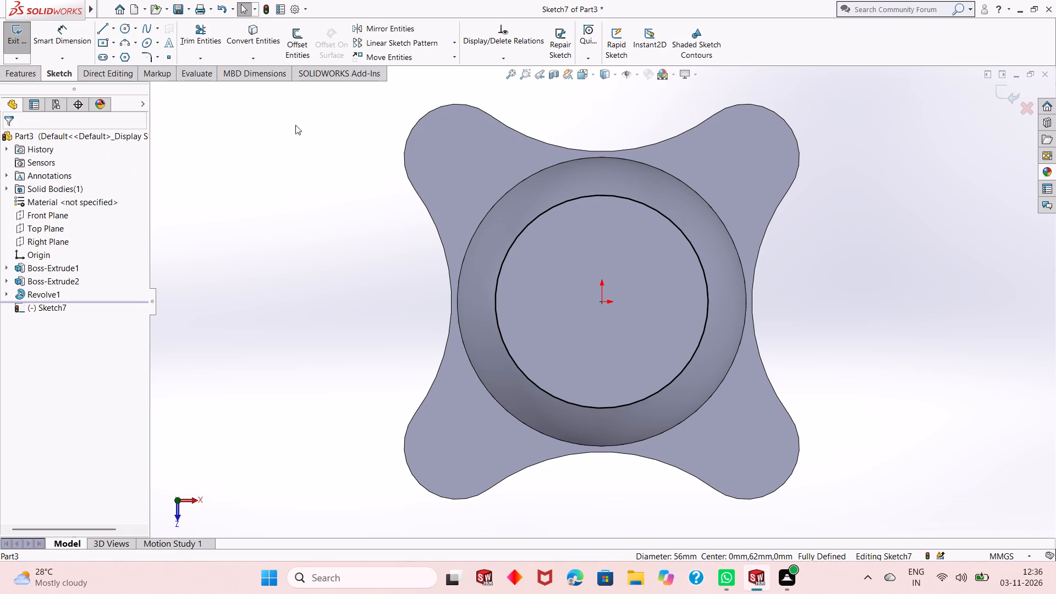
{"action": "left_click", "coordinate": [1003, 95]}
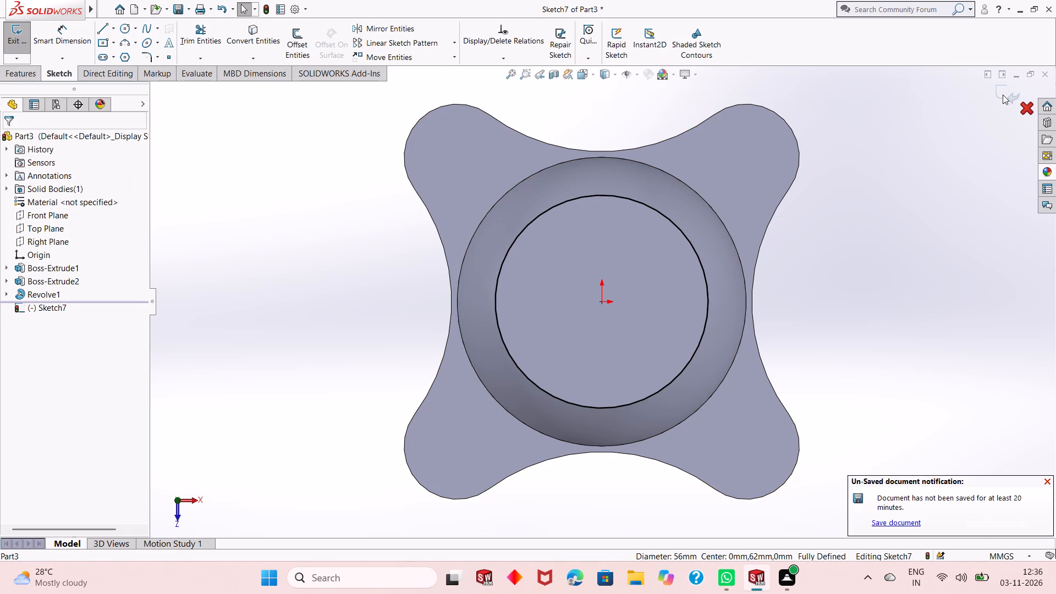
{"action": "left_click", "coordinate": [792, 316]}
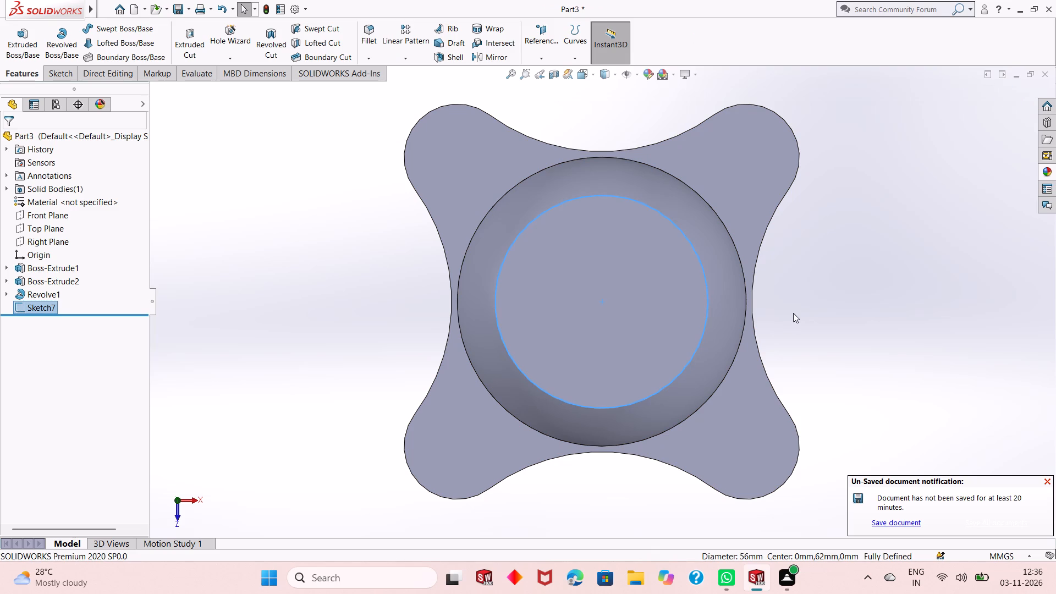
Open the revolved dome's profile sketch, check the vertical centerline's length, and exit the sketch.
{"action": "middle_click_drag", "start_coordinate": [676, 378], "coordinate": [678, 226]}
{"action": "scroll", "coordinate": [677, 224], "scroll_direction": "up", "scroll_amount": 2}
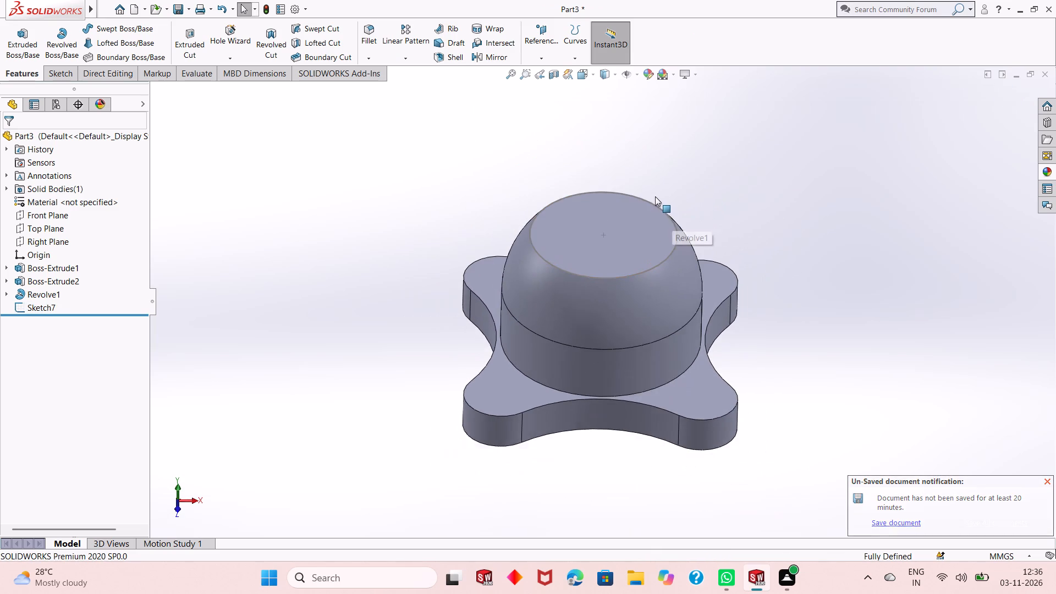
{"action": "scroll", "coordinate": [653, 196], "scroll_direction": "down", "scroll_amount": 2}
{"action": "scroll", "coordinate": [653, 196], "scroll_direction": "up", "scroll_amount": 1}
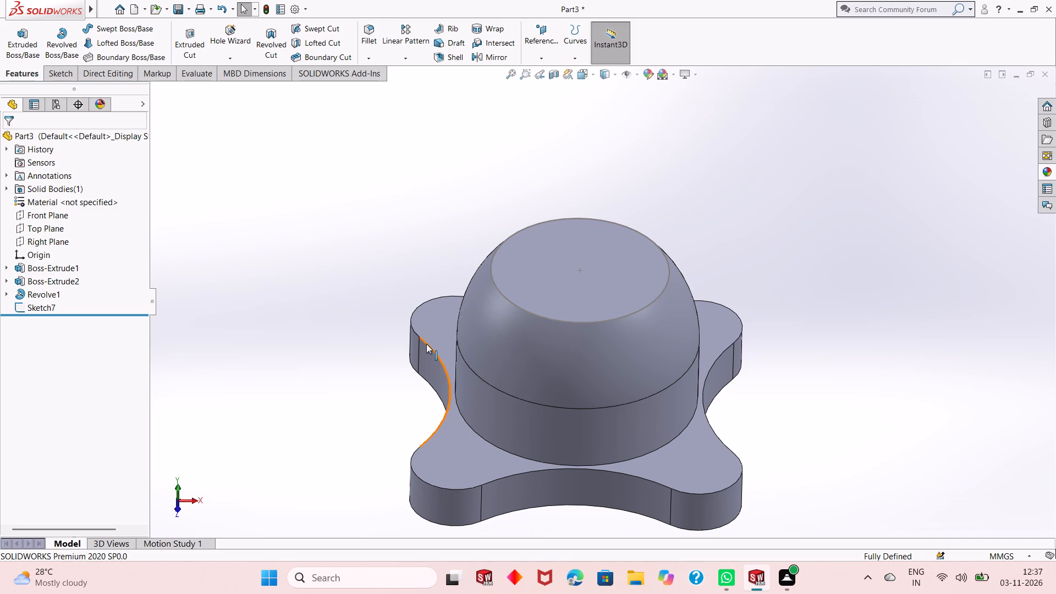
{"action": "middle_click_drag", "start_coordinate": [427, 344], "coordinate": [431, 306]}
{"action": "scroll", "coordinate": [439, 304], "scroll_direction": "up", "scroll_amount": 1}
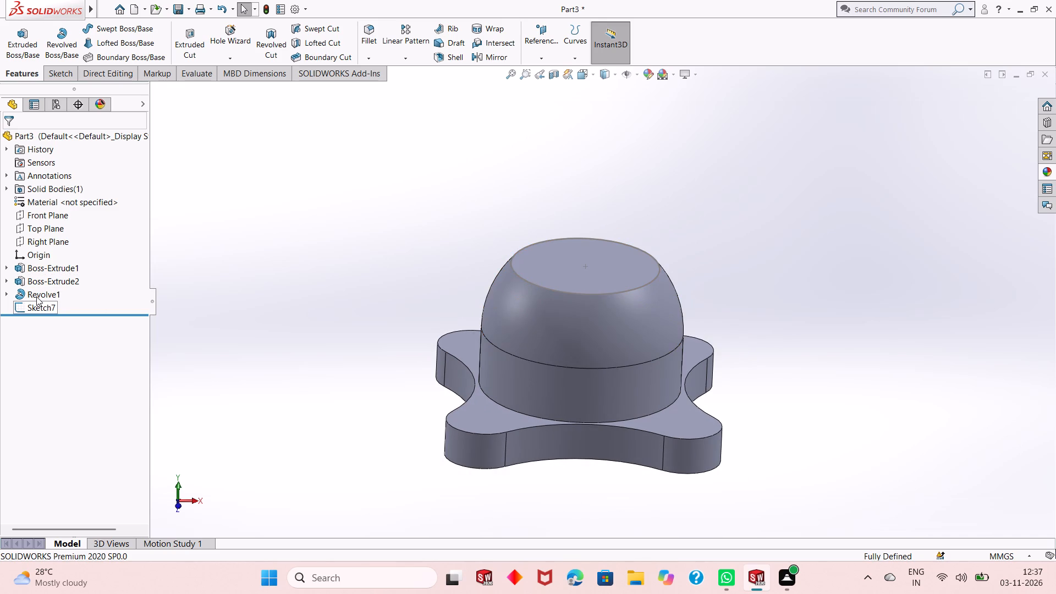
{"action": "left_click", "coordinate": [36, 296]}
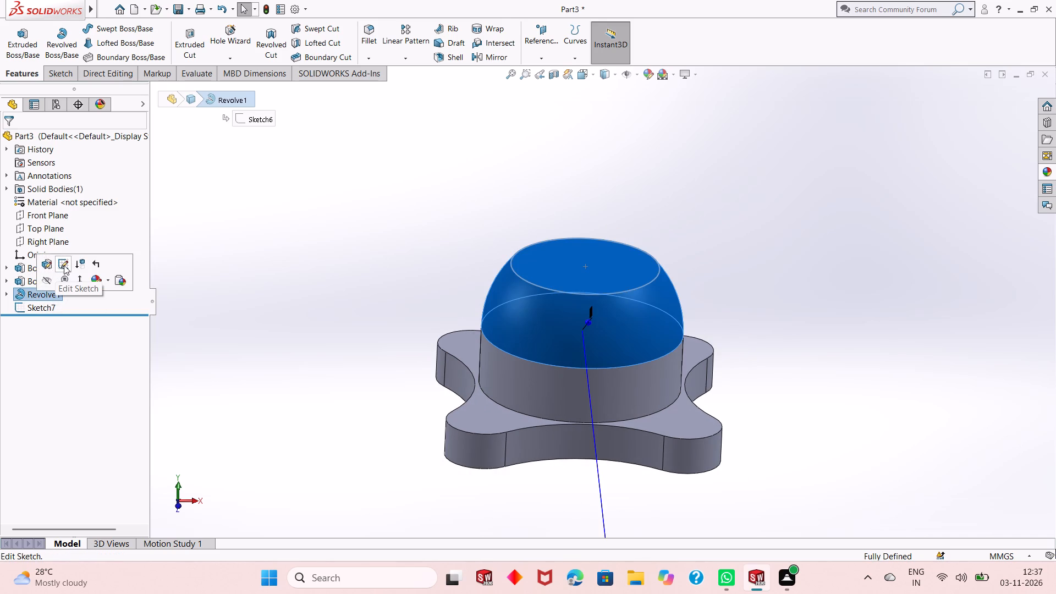
{"action": "left_click", "coordinate": [64, 265]}
{"action": "middle_click_drag", "start_coordinate": [356, 320], "coordinate": [421, 284]}
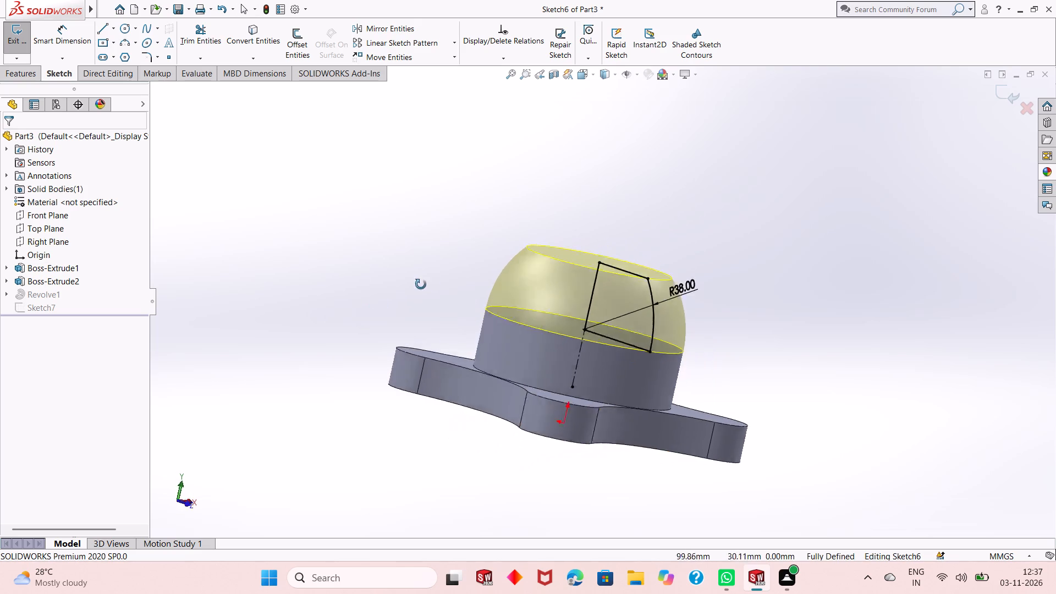
{"action": "middle_click_drag", "start_coordinate": [421, 284], "coordinate": [408, 301]}
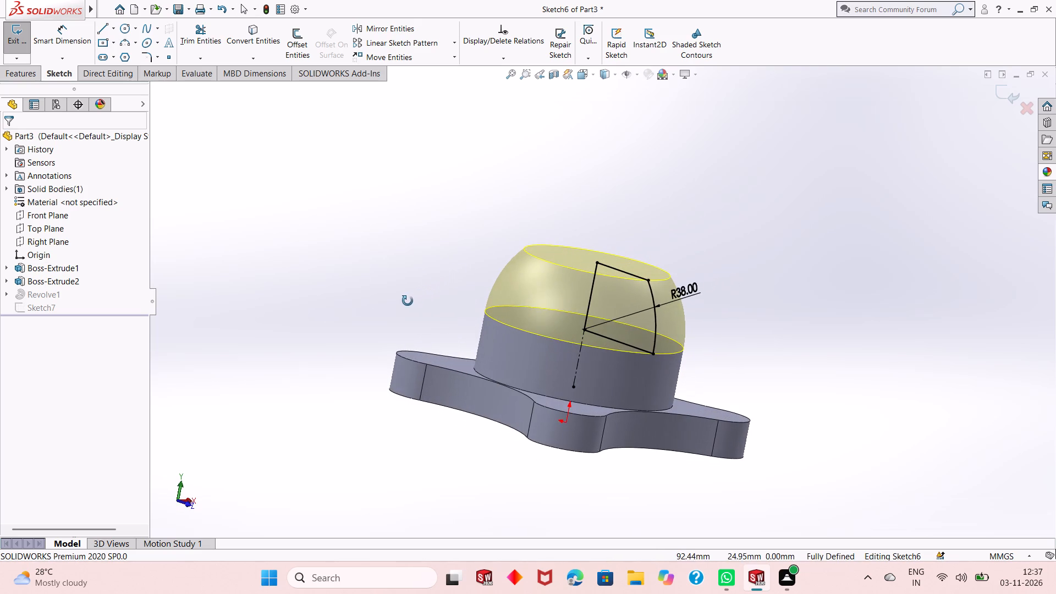
{"action": "middle_click_drag", "start_coordinate": [408, 301], "coordinate": [399, 304]}
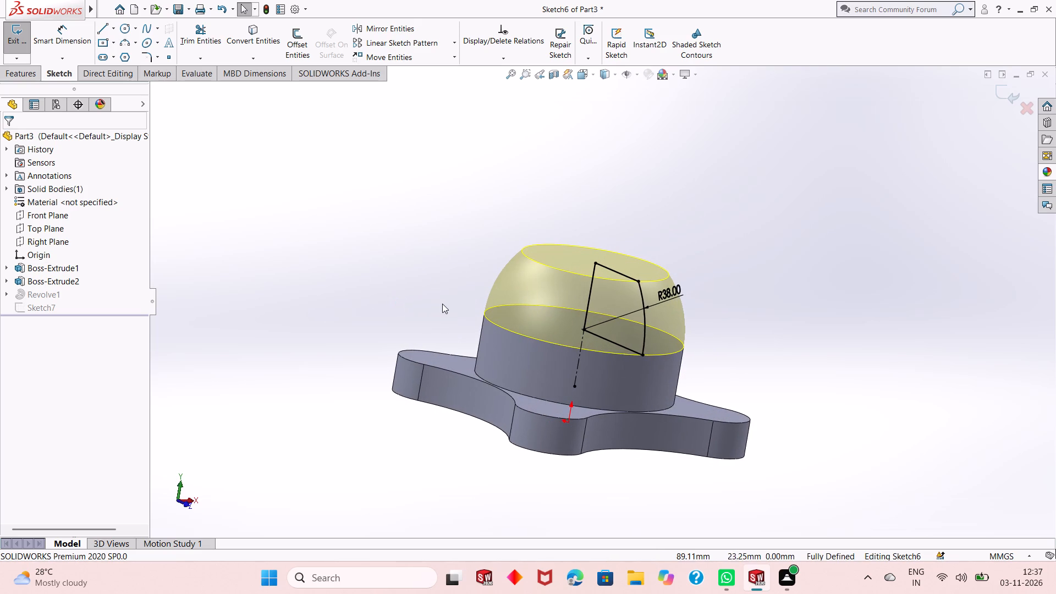
{"action": "middle_click_drag", "start_coordinate": [443, 305], "coordinate": [504, 299]}
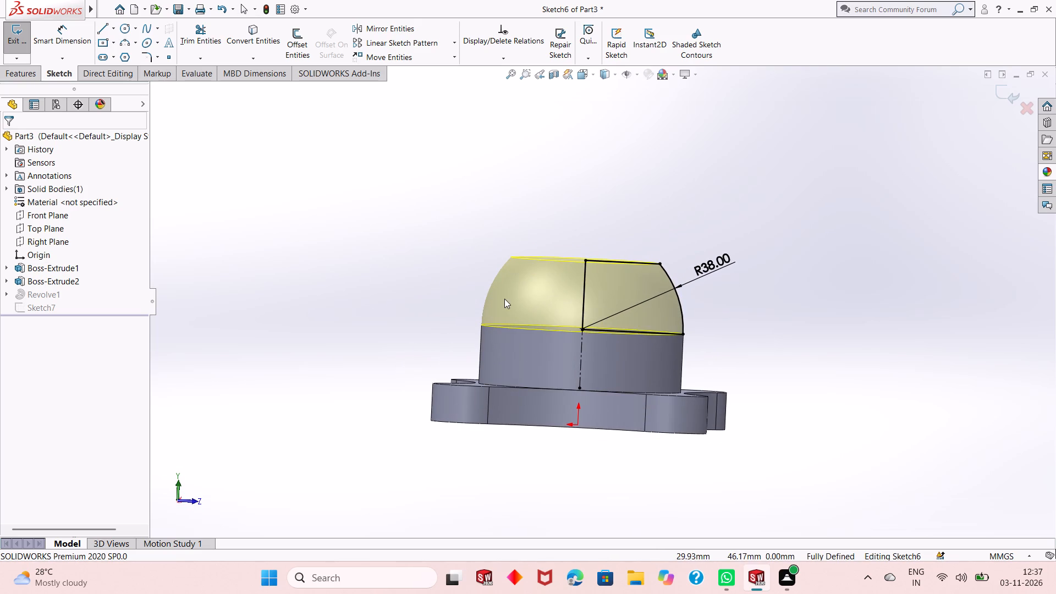
{"action": "left_click", "coordinate": [69, 41]}
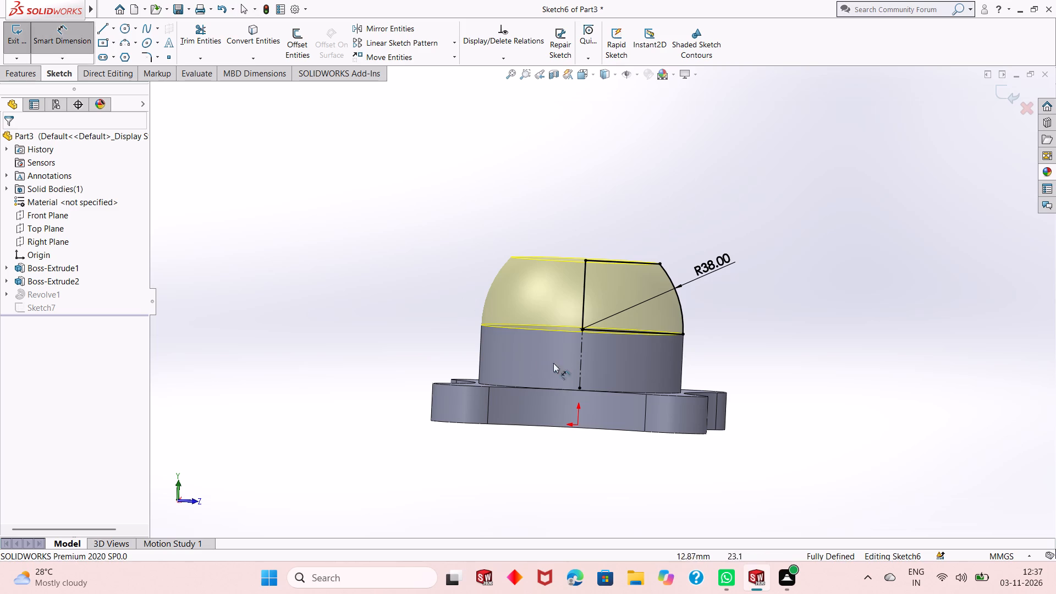
{"action": "left_click", "coordinate": [580, 361]}
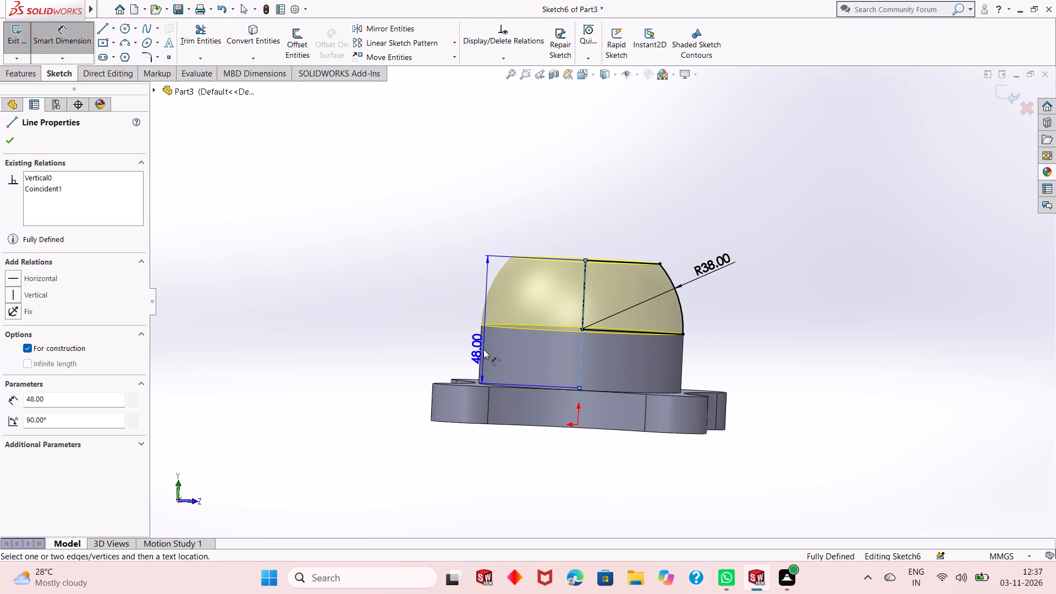
{"action": "key", "text": "Escape"}
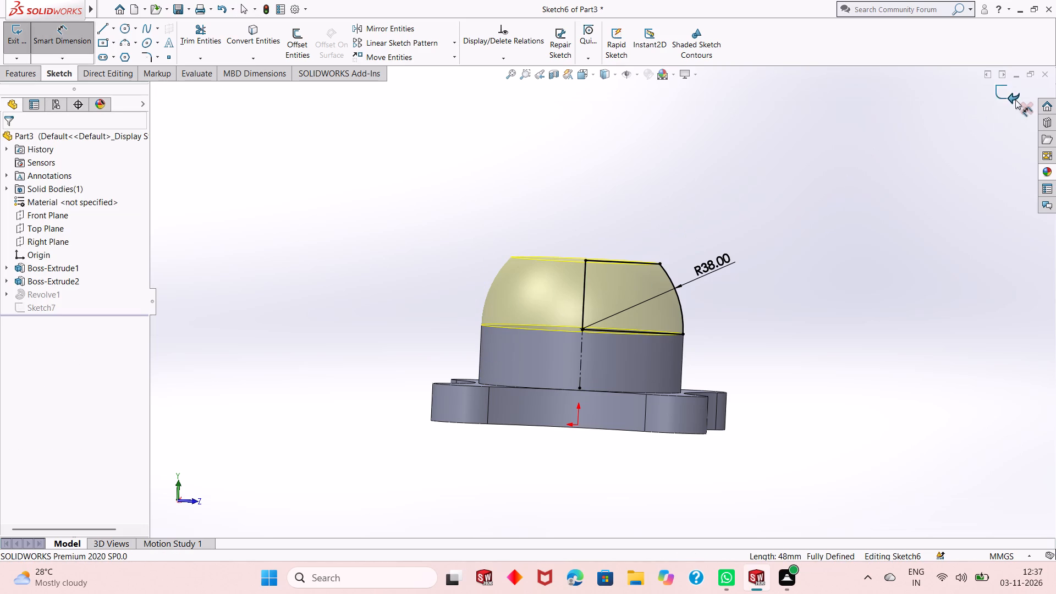
{"action": "left_click", "coordinate": [995, 94]}
Start a reference plane parallel to the Top Plane at an offset of 26 mm.
{"action": "middle_click_drag", "start_coordinate": [672, 254], "coordinate": [670, 258]}
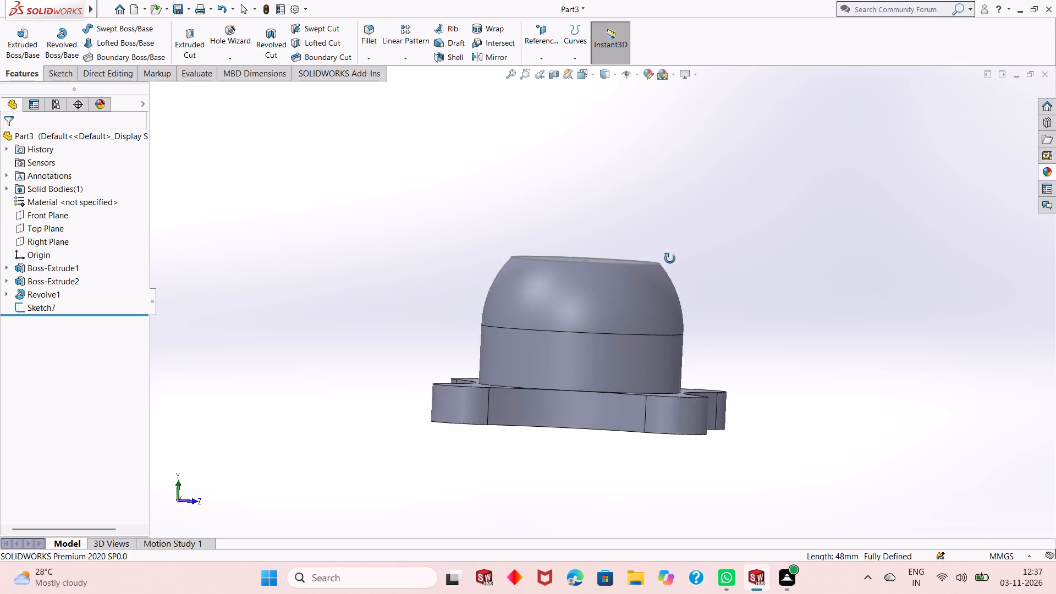
{"action": "middle_click_drag", "start_coordinate": [670, 258], "coordinate": [637, 355]}
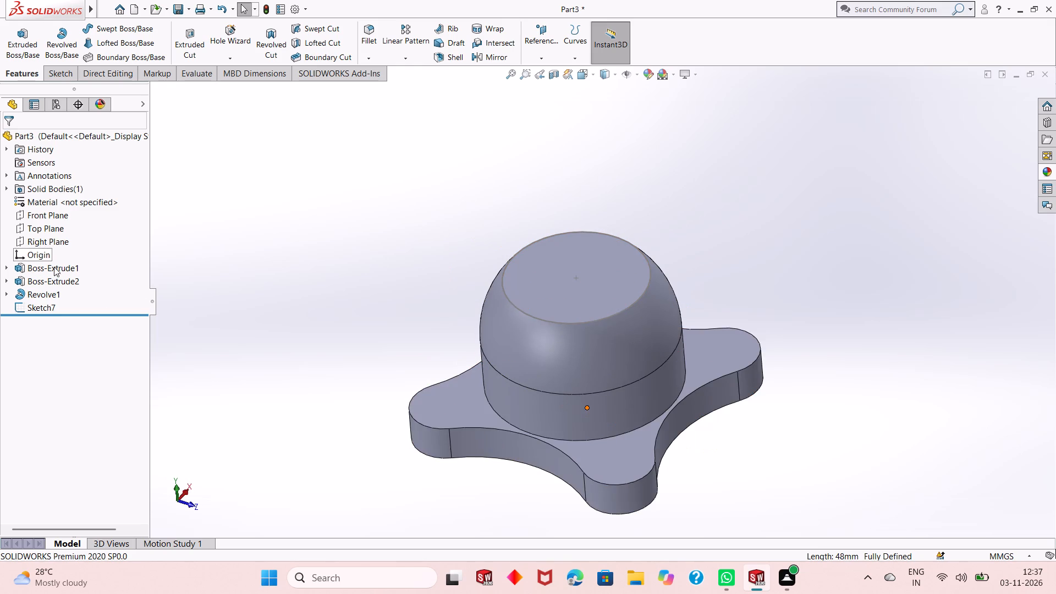
{"action": "left_click", "coordinate": [61, 233]}
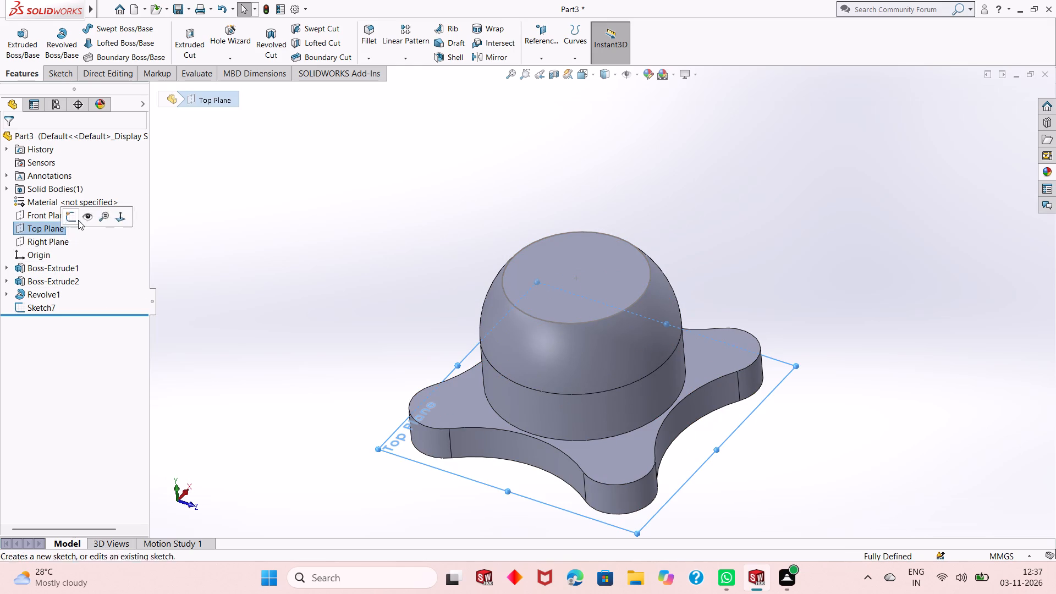
{"action": "left_click", "coordinate": [528, 54]}
{"action": "left_click", "coordinate": [530, 68]}
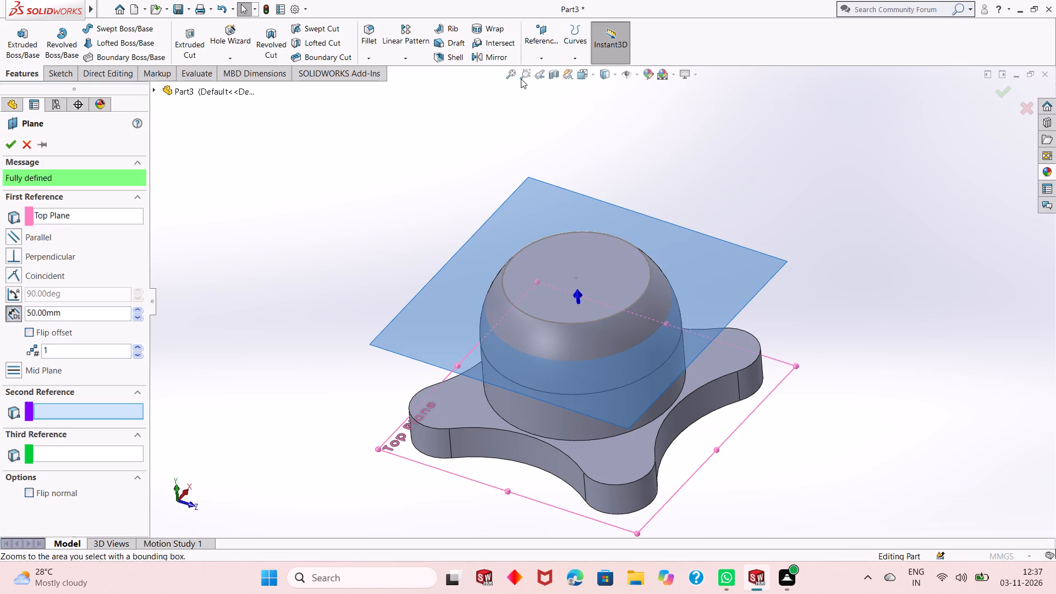
{"action": "middle_click_drag", "start_coordinate": [322, 333], "coordinate": [324, 285]}
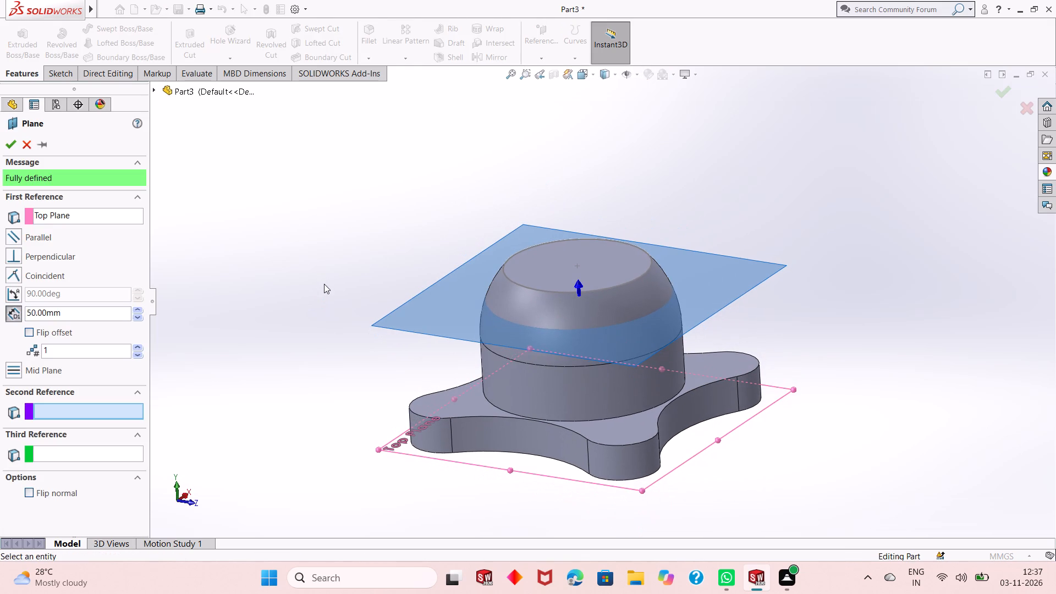
{"action": "middle_click_drag", "start_coordinate": [332, 359], "coordinate": [329, 343]}
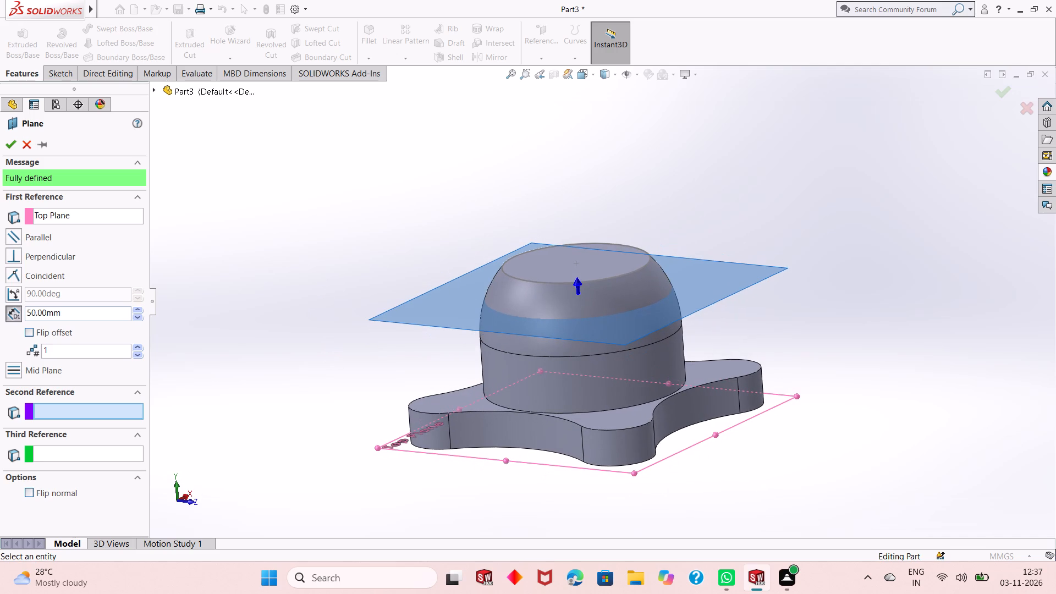
{"action": "double_click", "coordinate": [71, 311]}
{"action": "type", "text": "74-48"}
{"action": "key", "text": "Return"}
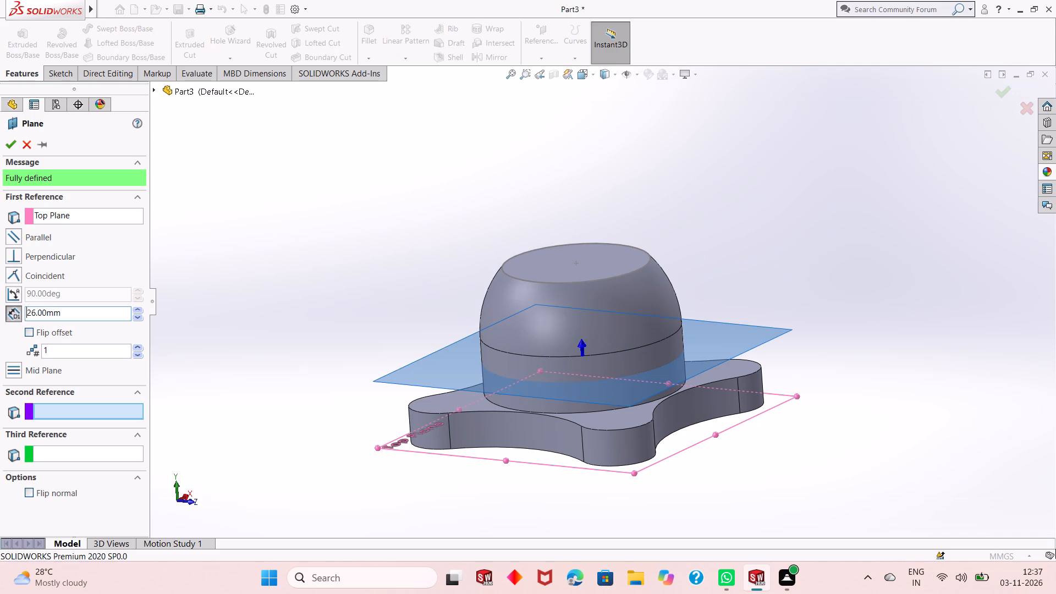
{"action": "double_click", "coordinate": [98, 311]}
{"action": "type", "text": "26"}
{"action": "key", "text": "Return"}
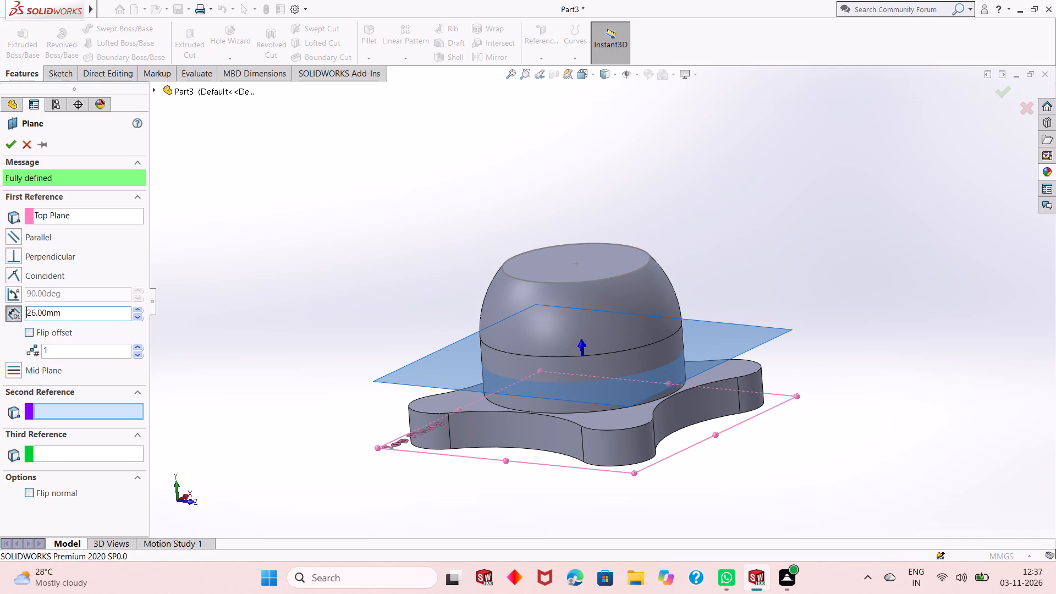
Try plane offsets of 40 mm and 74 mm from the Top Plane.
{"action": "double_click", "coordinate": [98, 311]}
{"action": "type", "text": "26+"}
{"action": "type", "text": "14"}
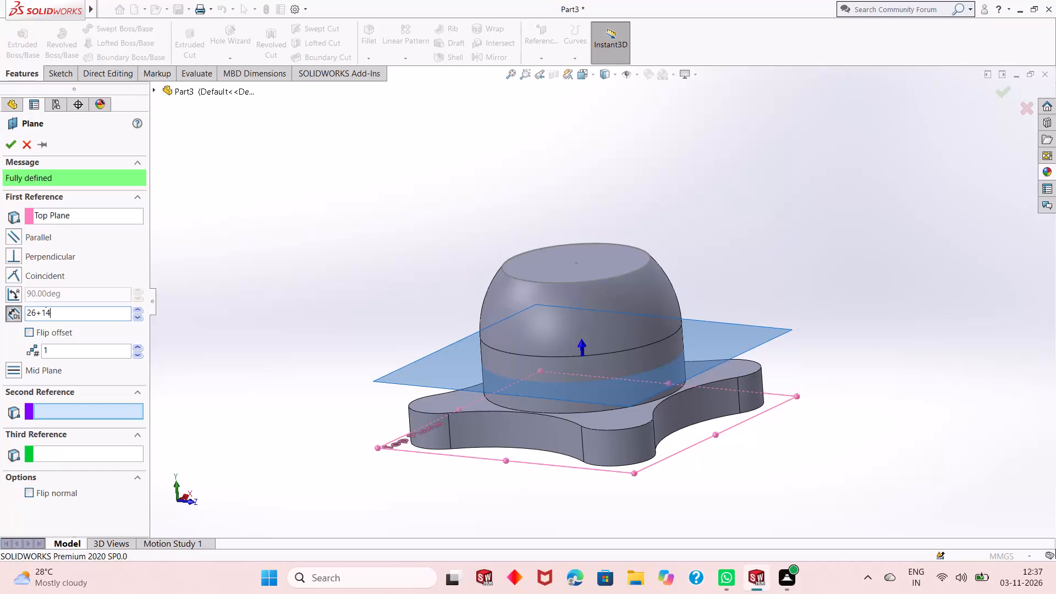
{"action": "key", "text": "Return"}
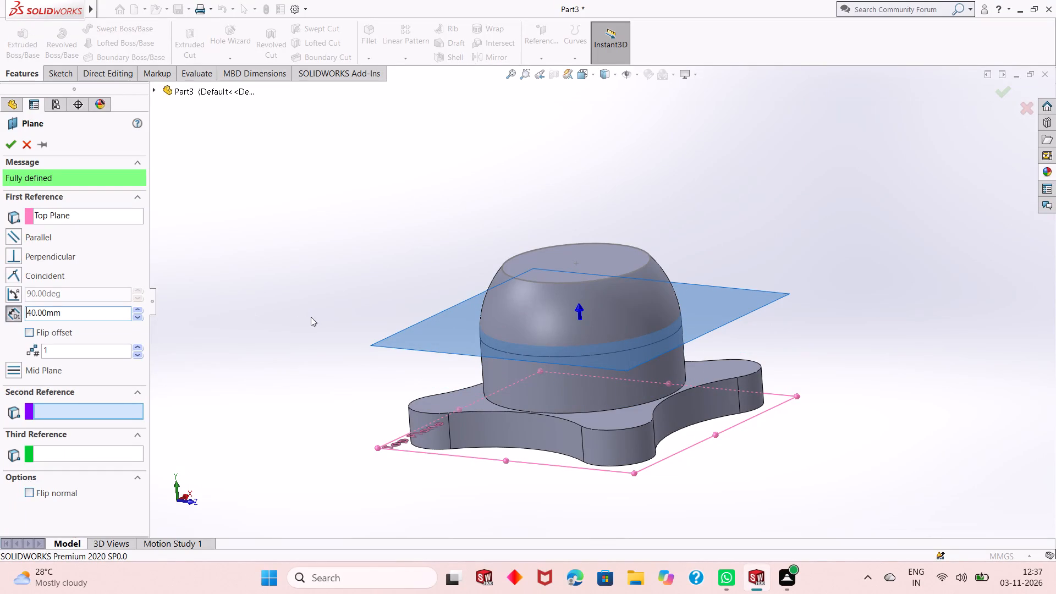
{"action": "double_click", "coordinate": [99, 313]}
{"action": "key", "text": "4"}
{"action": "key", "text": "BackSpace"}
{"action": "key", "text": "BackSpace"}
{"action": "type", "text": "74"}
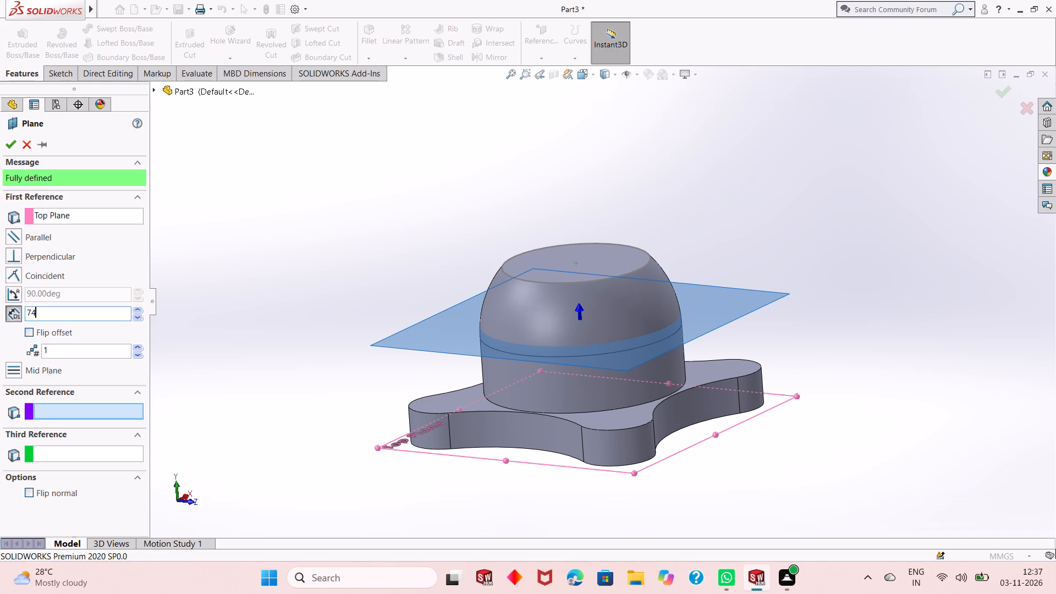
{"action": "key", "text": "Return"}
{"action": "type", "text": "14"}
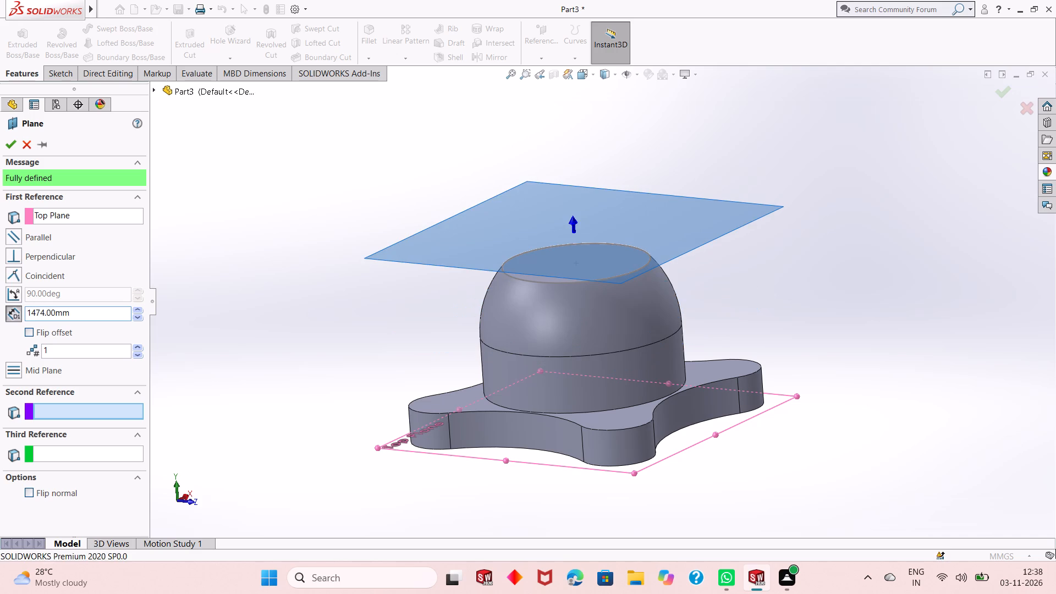
Set the plane's offset to 88 mm above the Top Plane and create the plane.
{"action": "triple_click", "coordinate": [99, 313]}
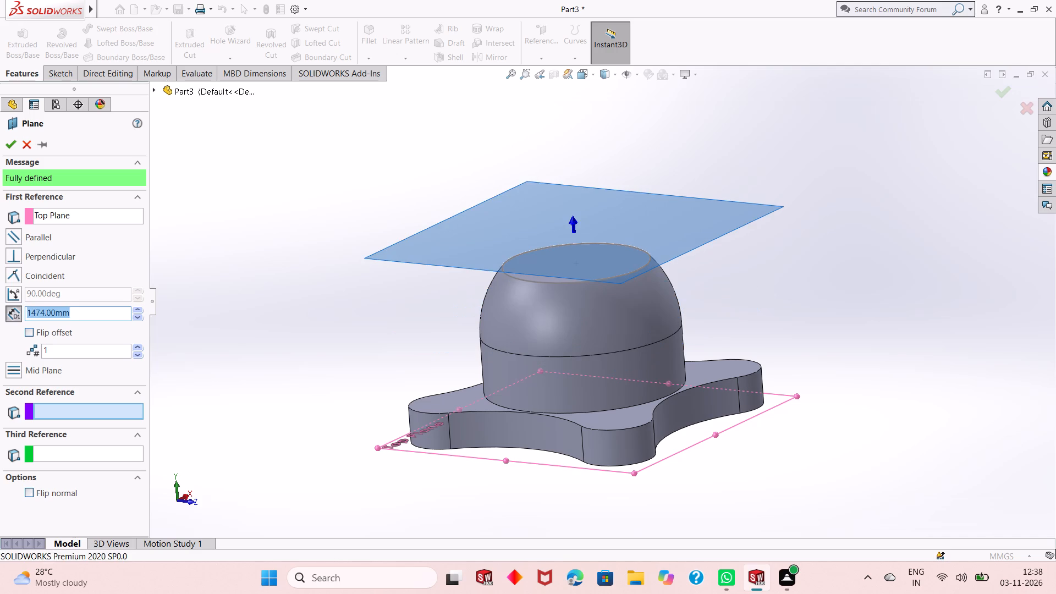
{"action": "type", "text": "74"}
{"action": "type", "text": "+14"}
{"action": "key", "text": "Return"}
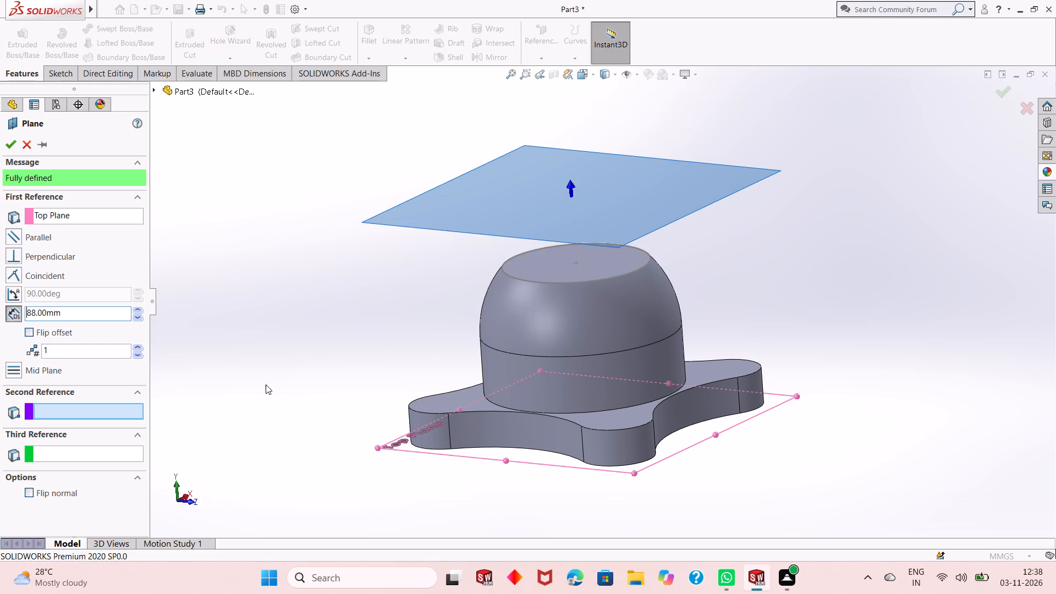
{"action": "middle_click_drag", "start_coordinate": [389, 376], "coordinate": [403, 349]}
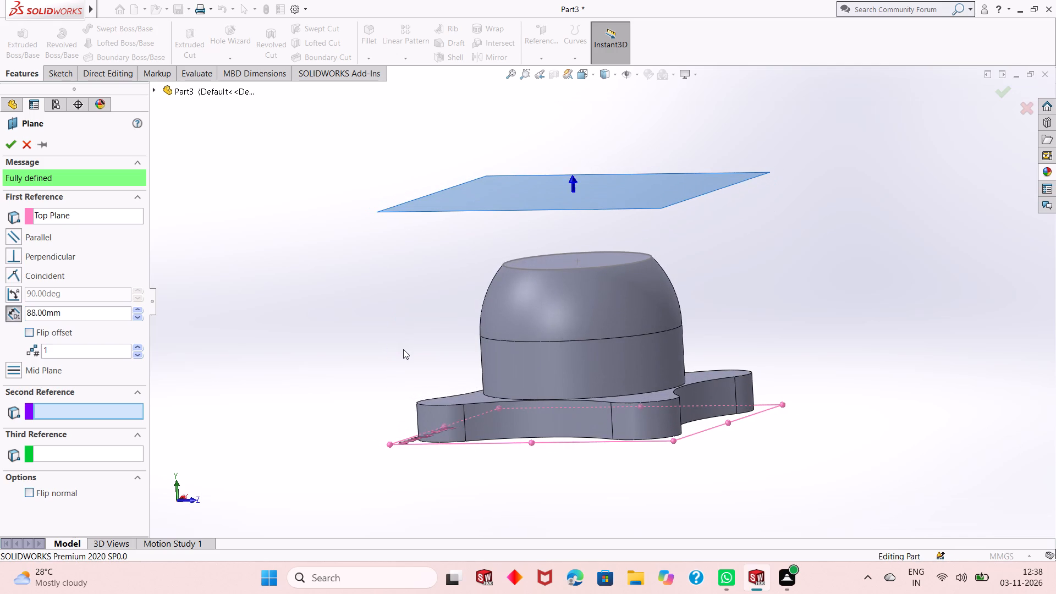
{"action": "left_click", "coordinate": [4, 145]}
Start a sketch on the new offset plane and draw a circle of about 20 mm radius centred on the origin.
{"action": "middle_click_drag", "start_coordinate": [204, 223], "coordinate": [212, 284]}
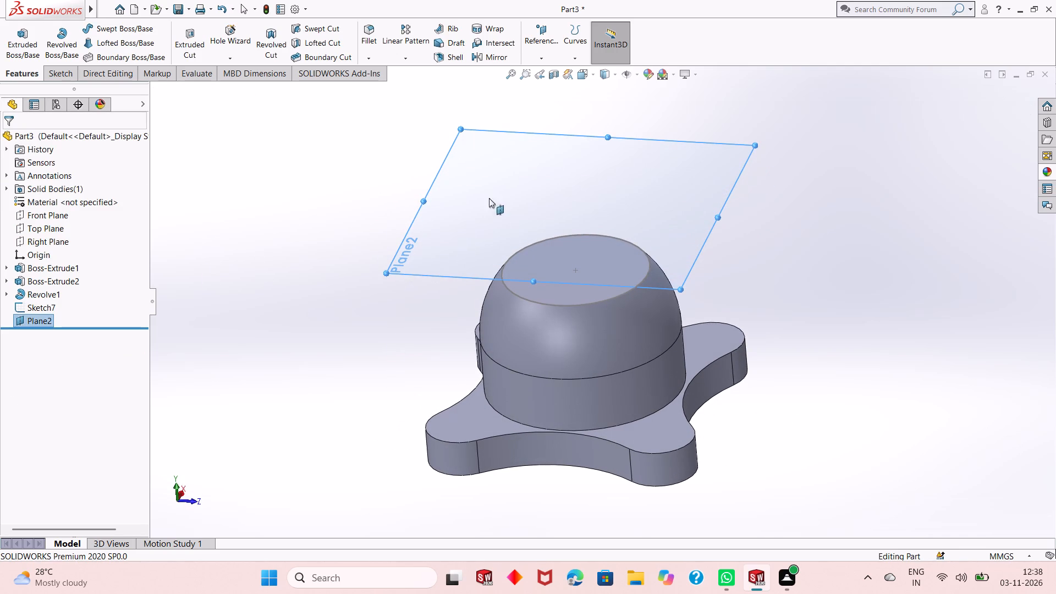
{"action": "right_click", "coordinate": [483, 177]}
{"action": "left_click", "coordinate": [514, 160]}
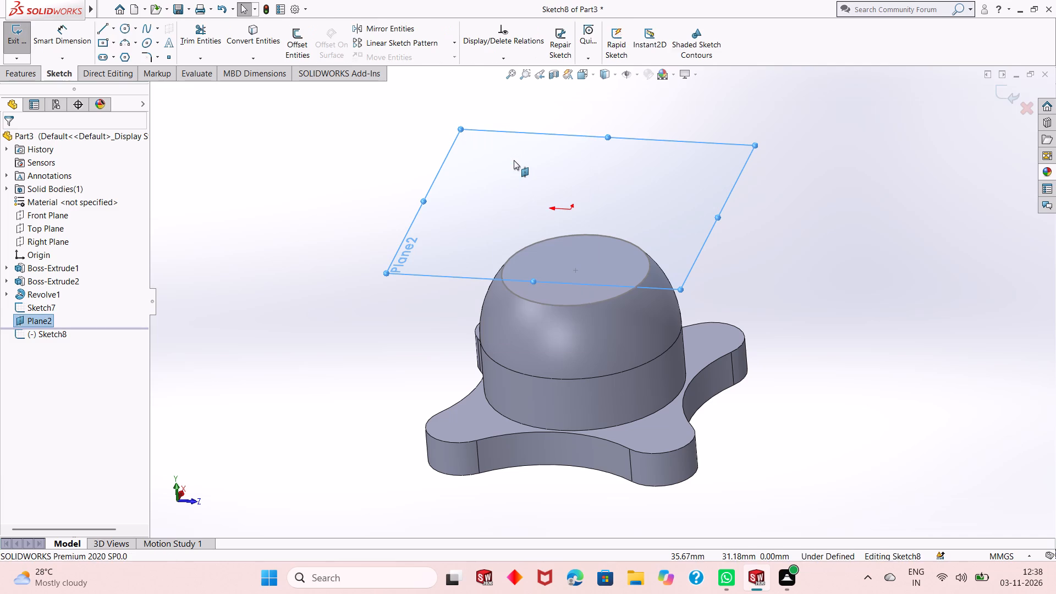
{"action": "key", "text": "ctrl+8"}
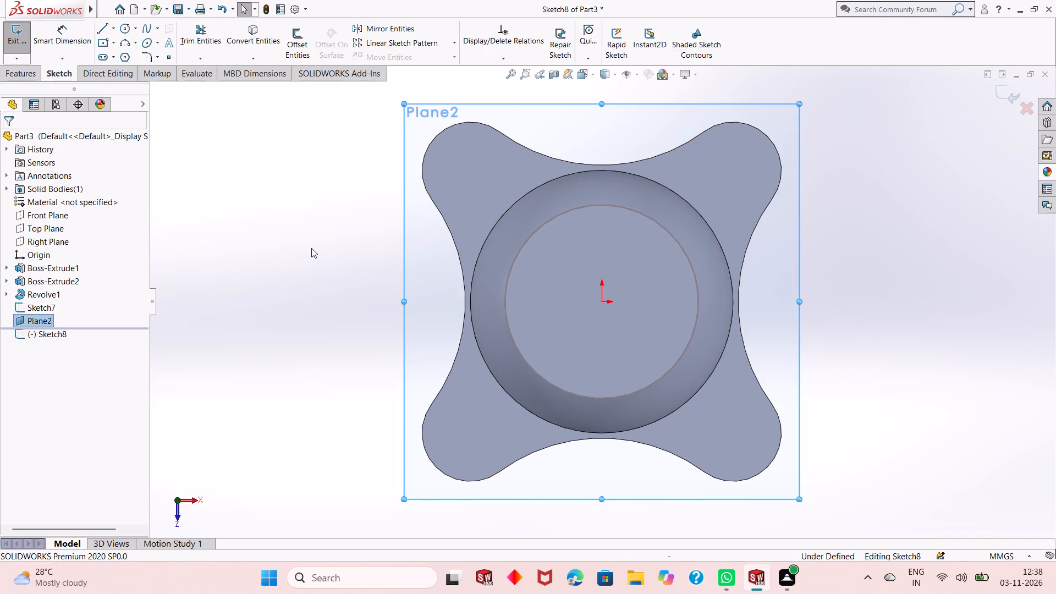
{"action": "left_click", "coordinate": [311, 249]}
{"action": "scroll", "coordinate": [509, 356], "scroll_direction": "up", "scroll_amount": 1}
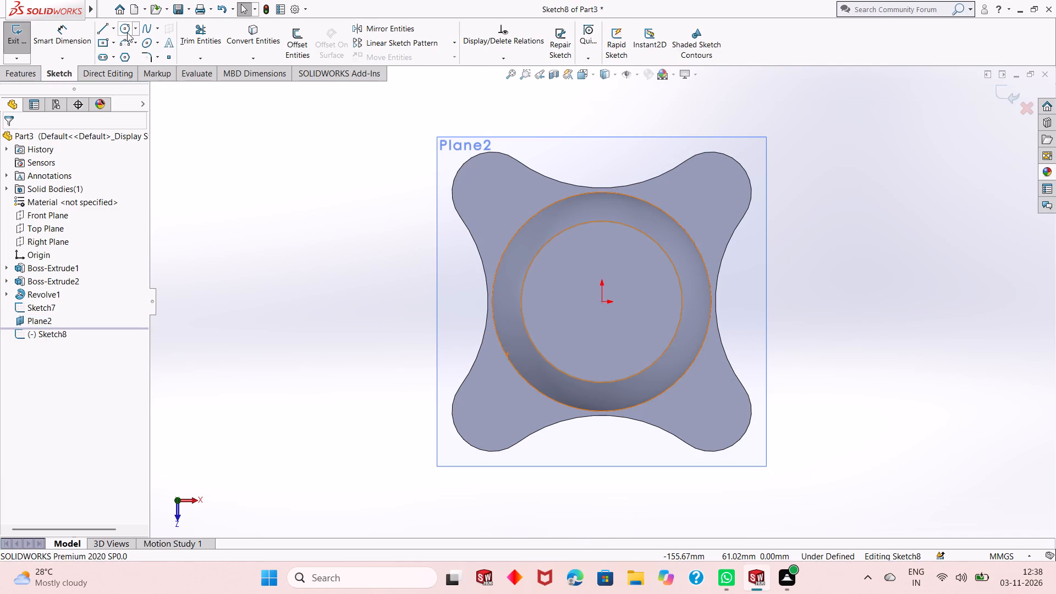
{"action": "left_click", "coordinate": [127, 32]}
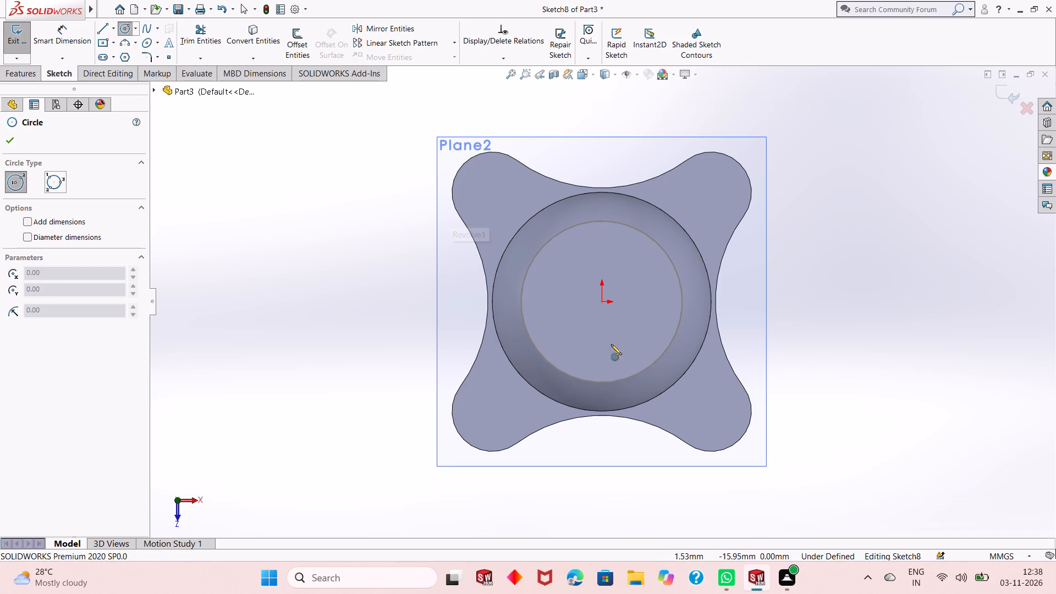
{"action": "left_click", "coordinate": [602, 304]}
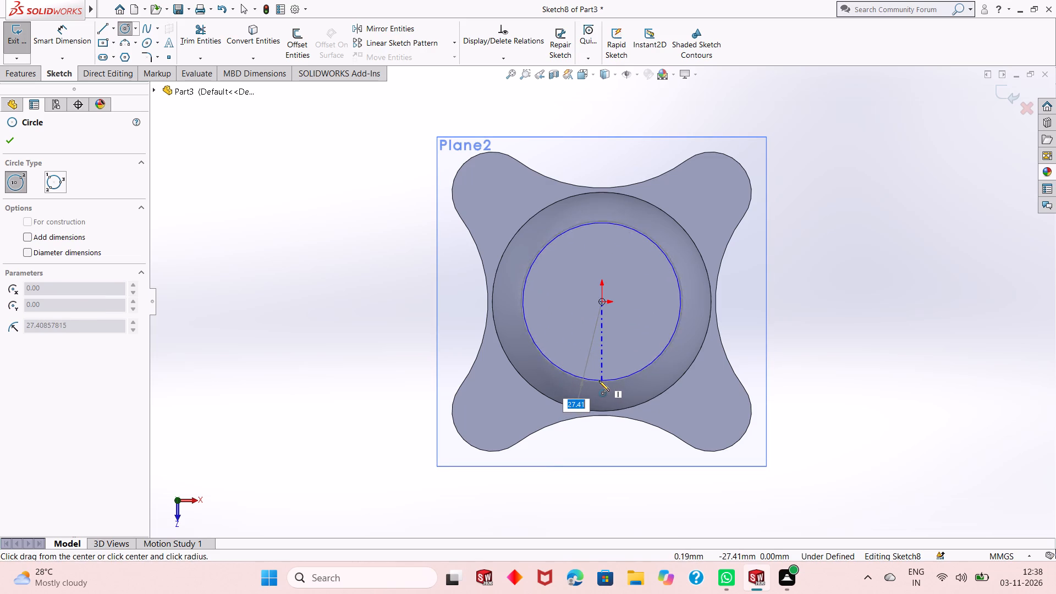
{"action": "left_click", "coordinate": [599, 359]}
{"action": "right_click", "coordinate": [139, 161]}
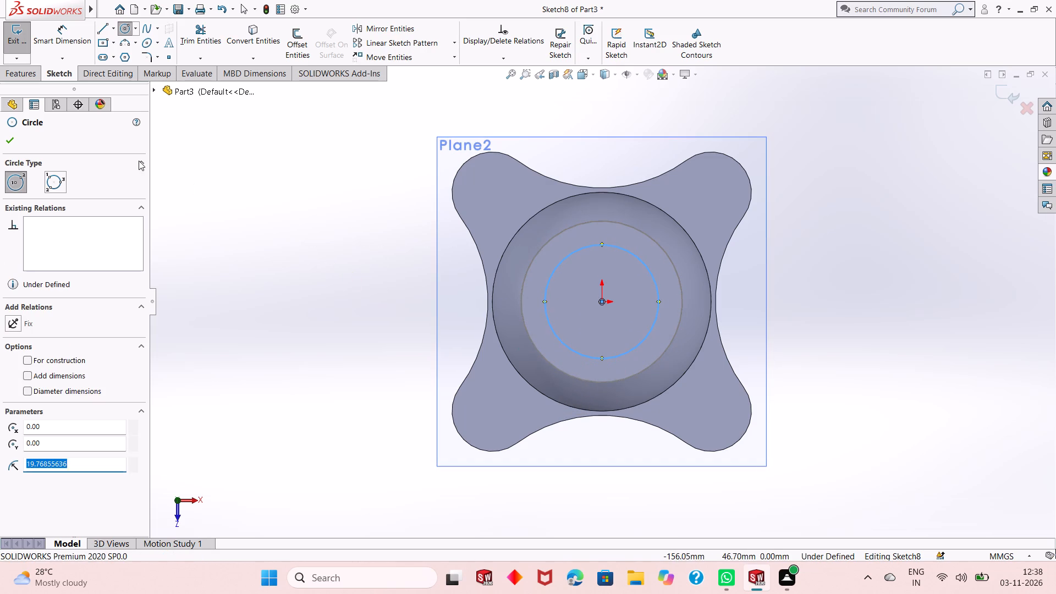
{"action": "right_click", "coordinate": [177, 168]}
{"action": "left_click", "coordinate": [196, 172]}
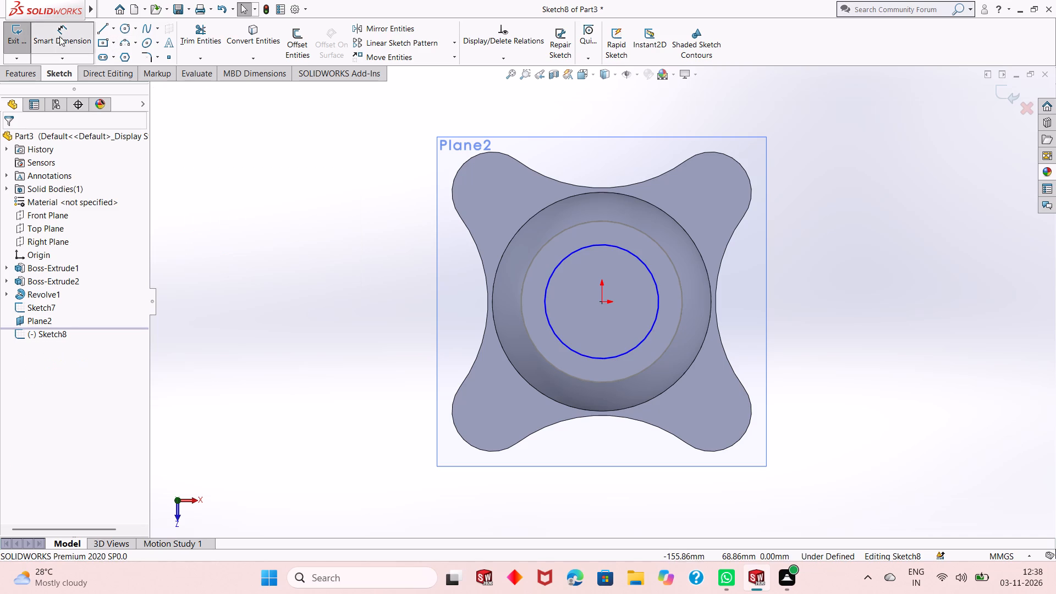
Dimension the circle's diameter at 46 mm and exit the sketch.
{"action": "left_click", "coordinate": [60, 36]}
{"action": "left_click", "coordinate": [605, 354]}
{"action": "left_click", "coordinate": [607, 357]}
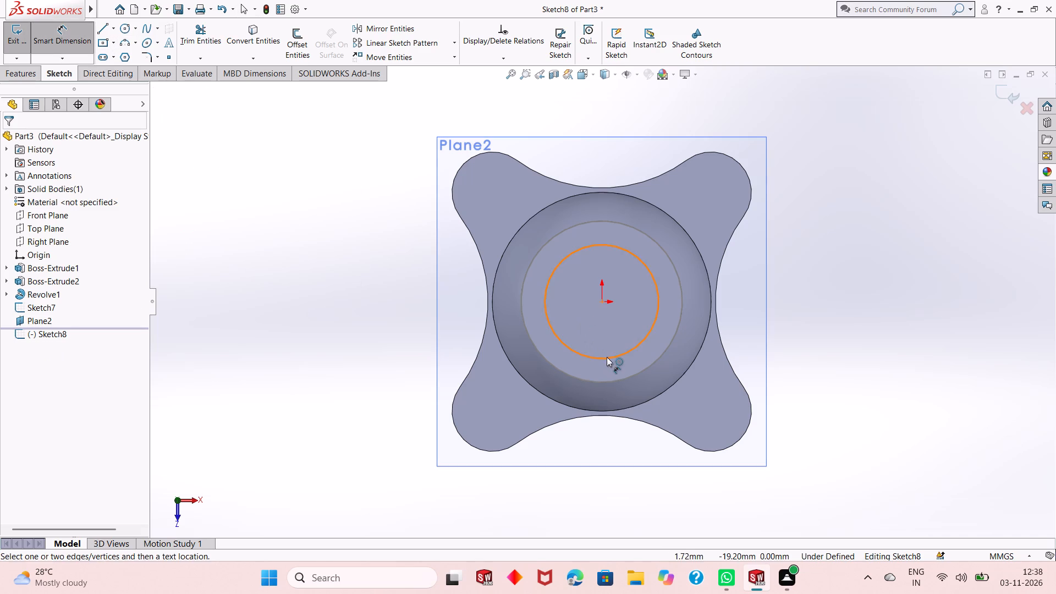
{"action": "left_click", "coordinate": [830, 417]}
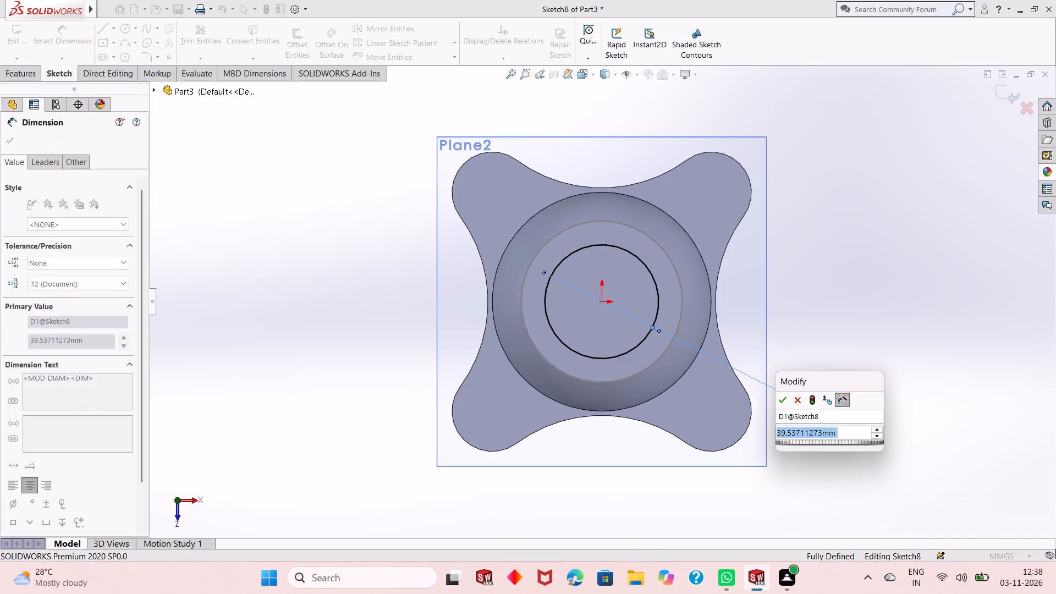
{"action": "type", "text": "46"}
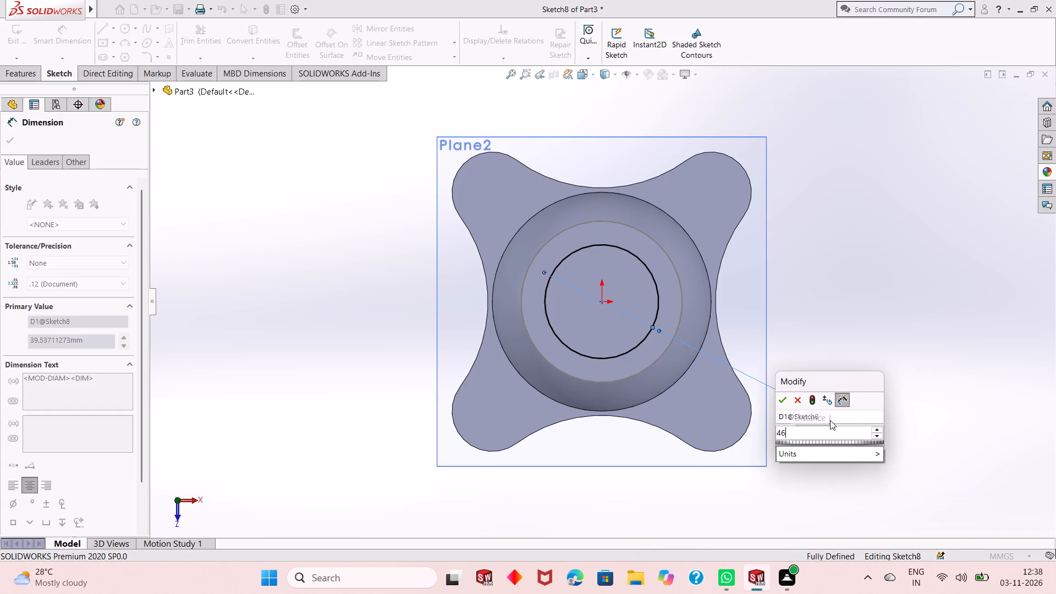
{"action": "key", "text": "Return"}
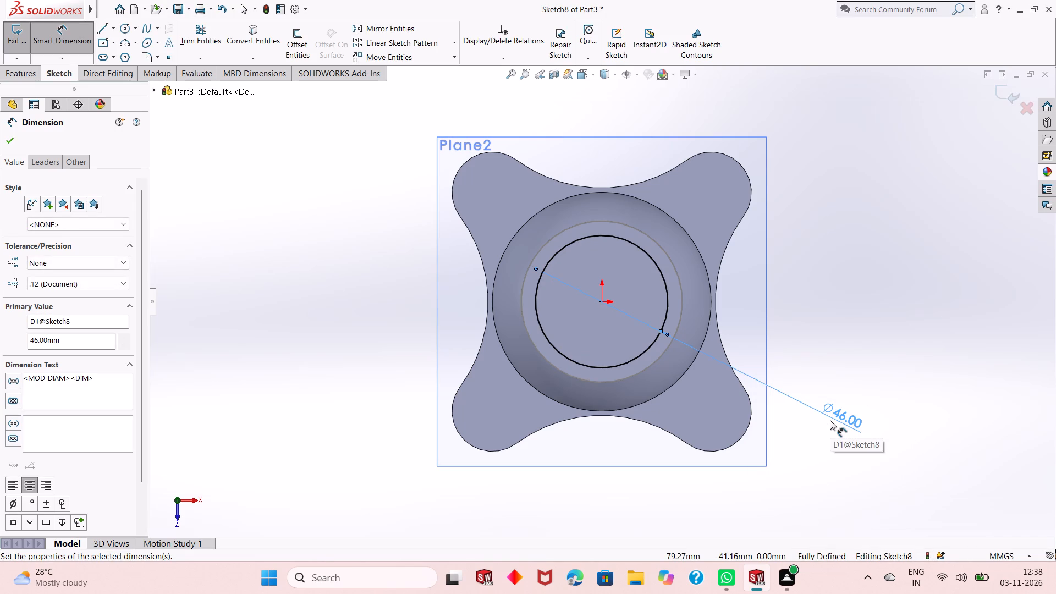
{"action": "right_click", "coordinate": [894, 309]}
{"action": "left_click", "coordinate": [911, 347]}
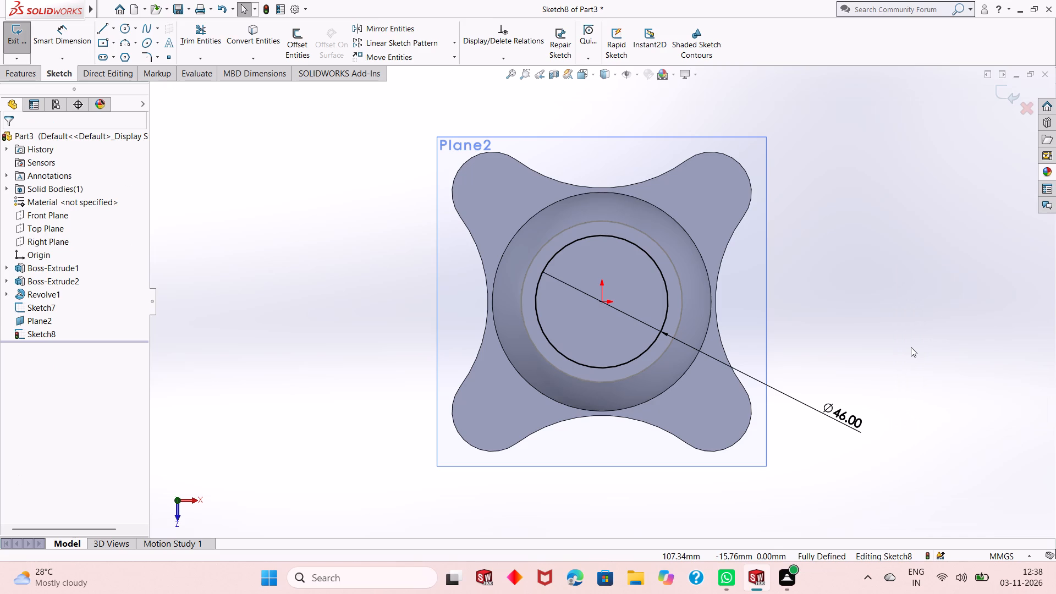
{"action": "middle_click_drag", "start_coordinate": [664, 391], "coordinate": [660, 392]}
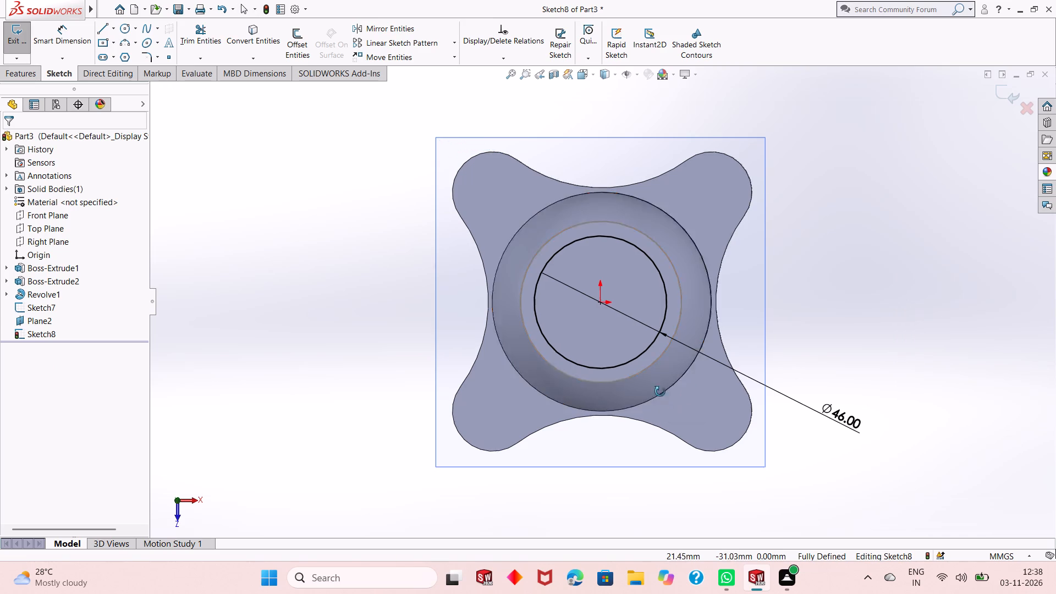
{"action": "middle_click_drag", "start_coordinate": [660, 392], "coordinate": [681, 228]}
{"action": "scroll", "coordinate": [681, 226], "scroll_direction": "up", "scroll_amount": 2}
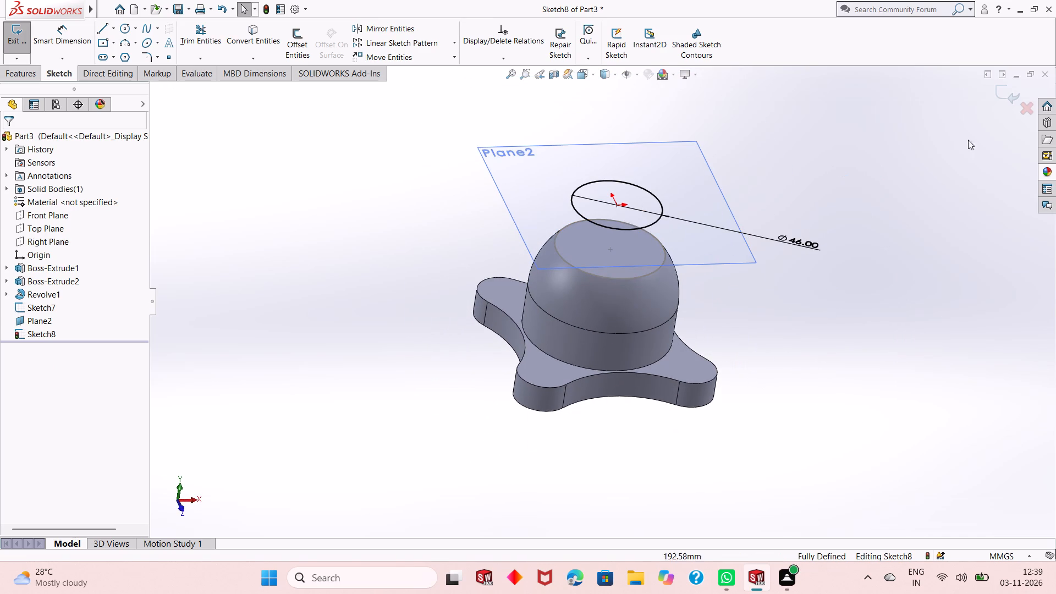
{"action": "left_click", "coordinate": [999, 97]}
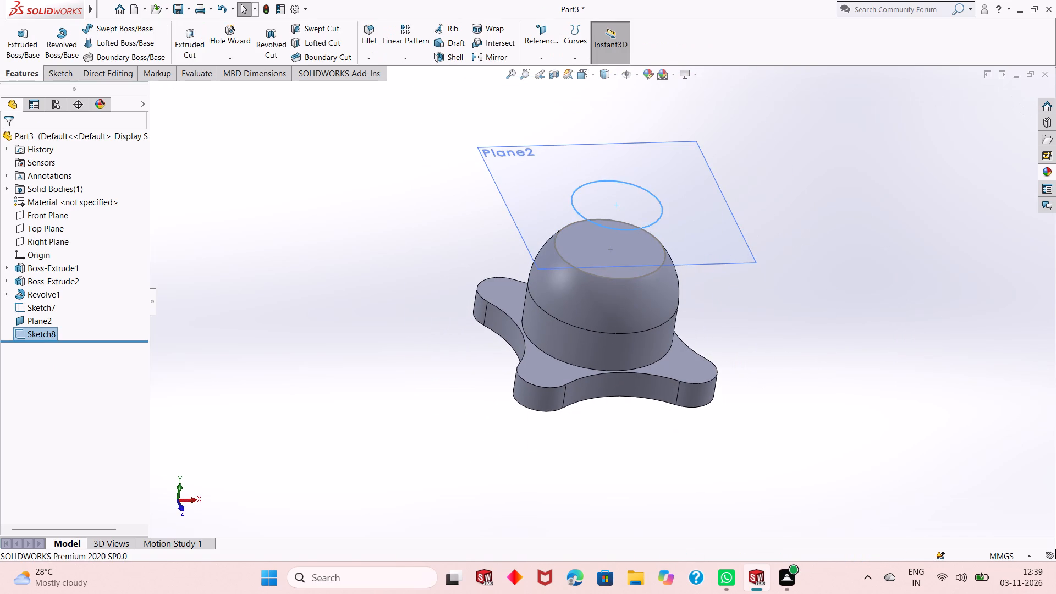
Loft a boss between the 46 mm circle on the offset plane and the circle on the dome's flat top, aligning the connector points.
{"action": "left_click", "coordinate": [118, 40]}
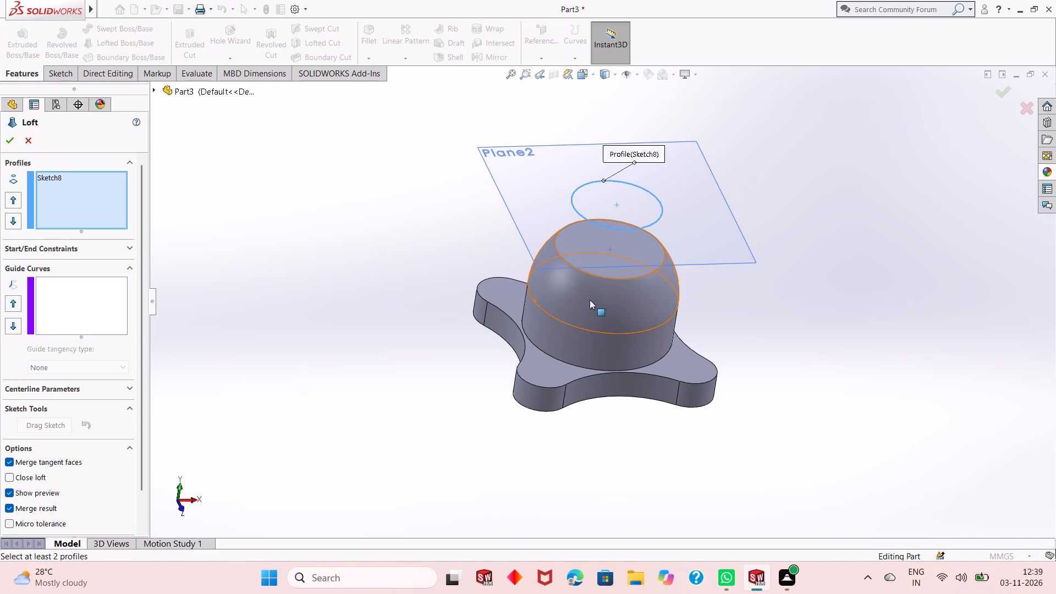
{"action": "middle_click_drag", "start_coordinate": [608, 212], "coordinate": [609, 239]}
{"action": "scroll", "coordinate": [595, 255], "scroll_direction": "down", "scroll_amount": 2}
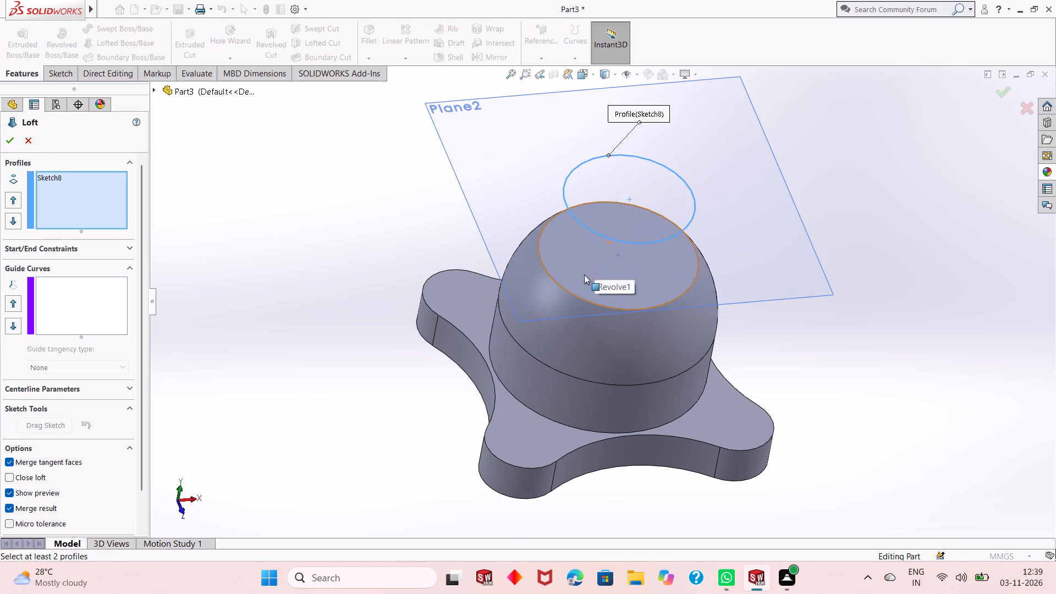
{"action": "left_click", "coordinate": [576, 295]}
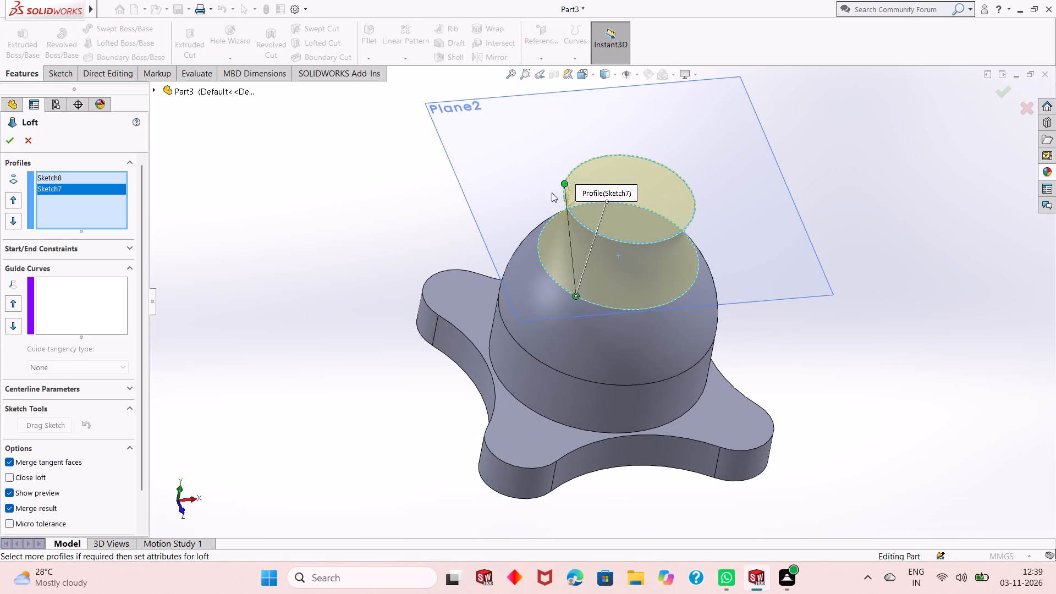
{"action": "left_click_drag", "start_coordinate": [563, 183], "coordinate": [599, 216]}
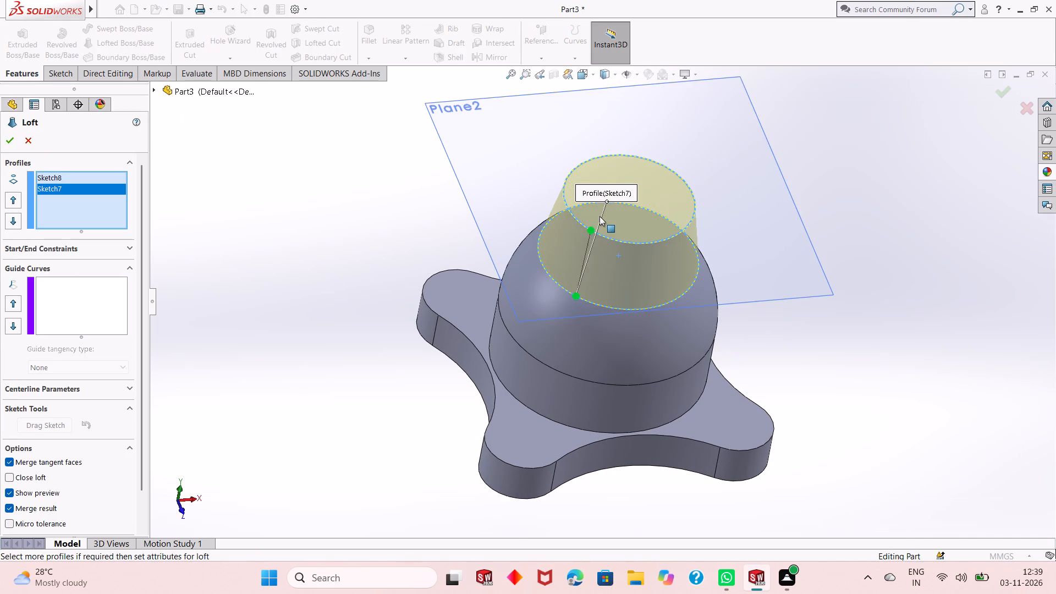
{"action": "left_click_drag", "start_coordinate": [593, 227], "coordinate": [599, 234]}
{"action": "left_click", "coordinate": [12, 145]}
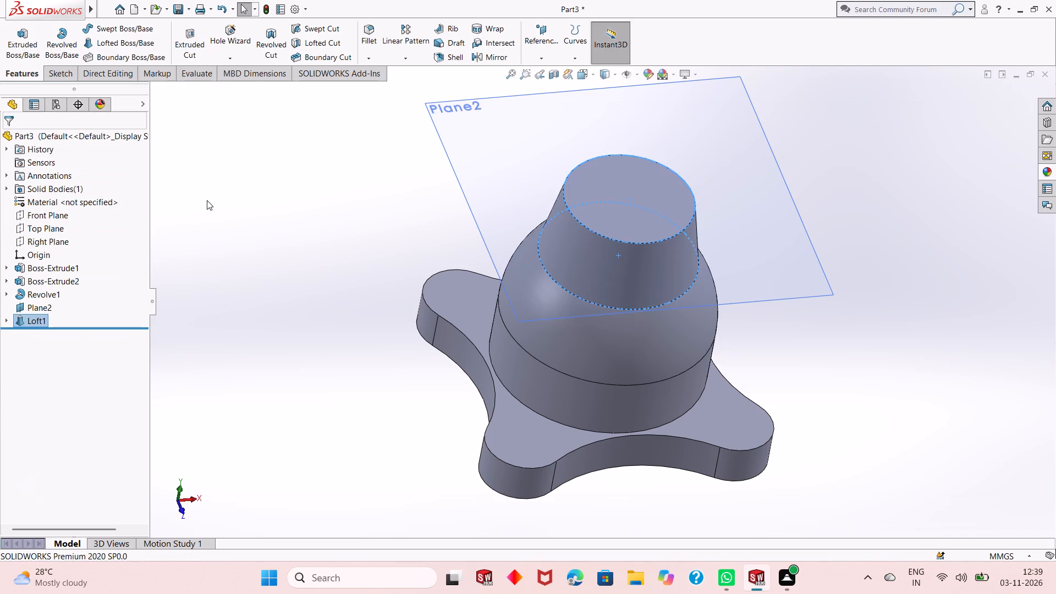
Hide the offset plane above the dome.
{"action": "right_click", "coordinate": [486, 127]}
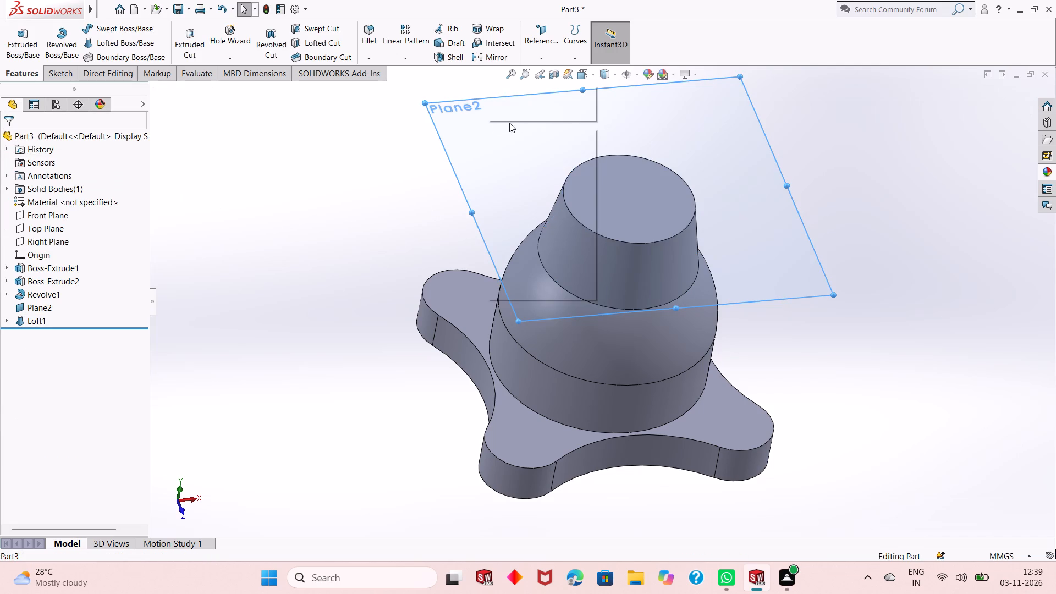
{"action": "left_click", "coordinate": [526, 112]}
Examine the lofted body from the side and from above, checking how the loft, dome, boss and base stack up.
{"action": "middle_click_drag", "start_coordinate": [672, 351], "coordinate": [665, 304]}
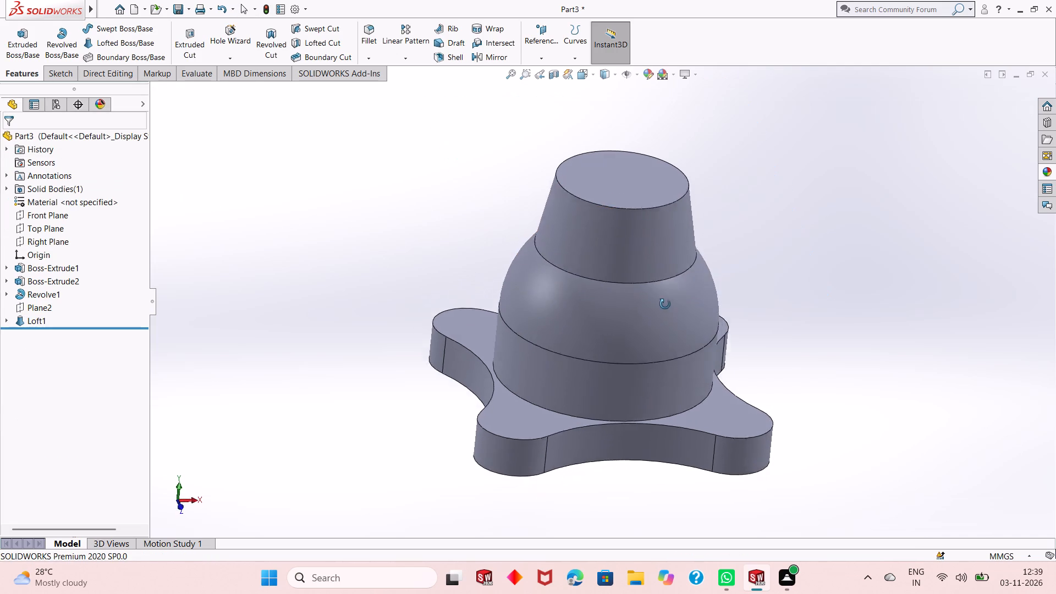
{"action": "middle_click_drag", "start_coordinate": [665, 304], "coordinate": [661, 235]}
{"action": "scroll", "coordinate": [631, 268], "scroll_direction": "up", "scroll_amount": 2}
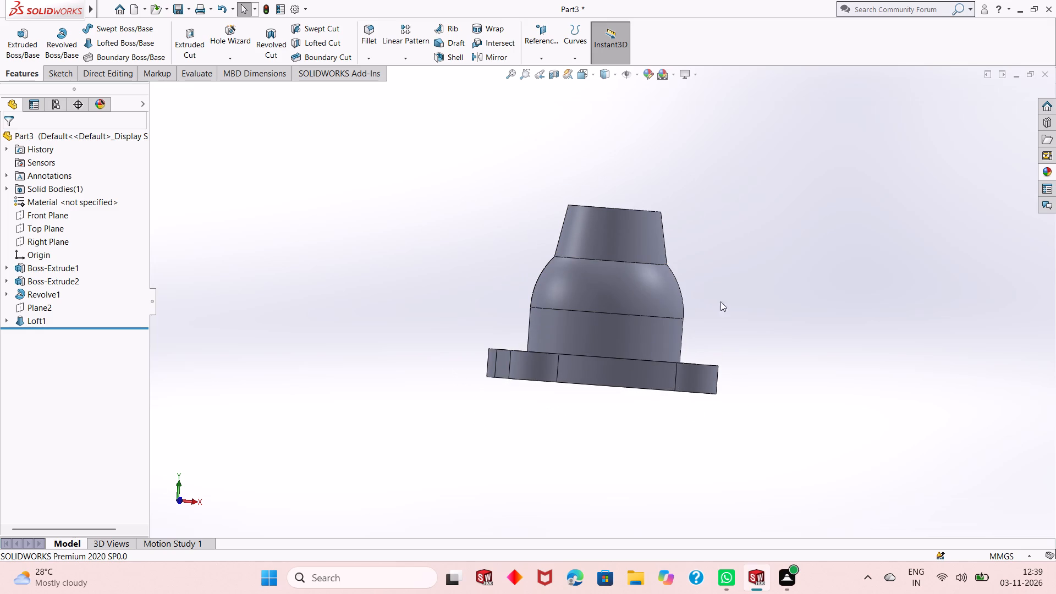
{"action": "middle_click_drag", "start_coordinate": [765, 303], "coordinate": [737, 350]}
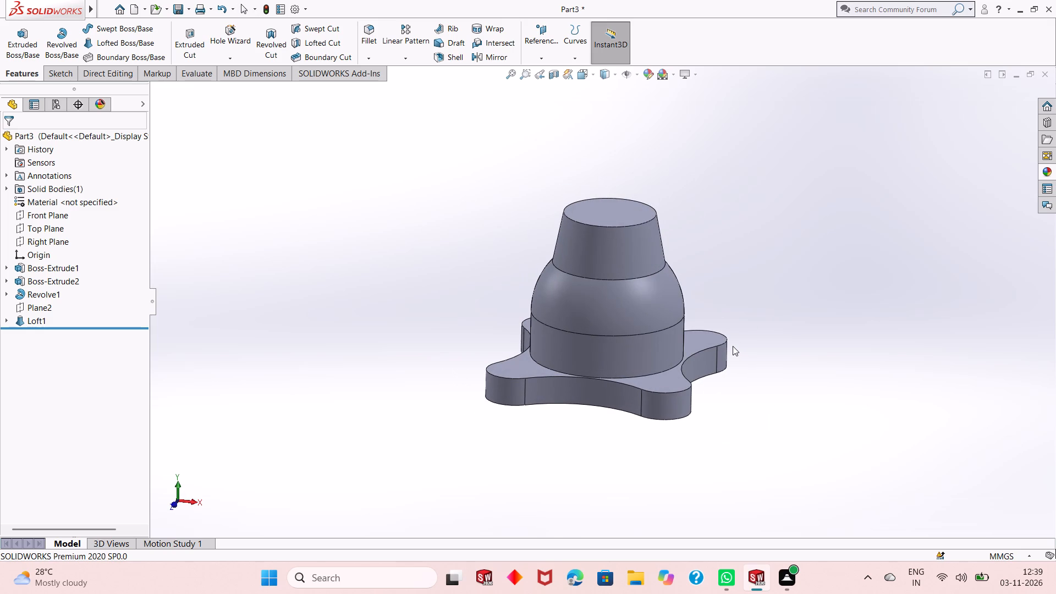
{"action": "middle_click_drag", "start_coordinate": [732, 345], "coordinate": [731, 380]}
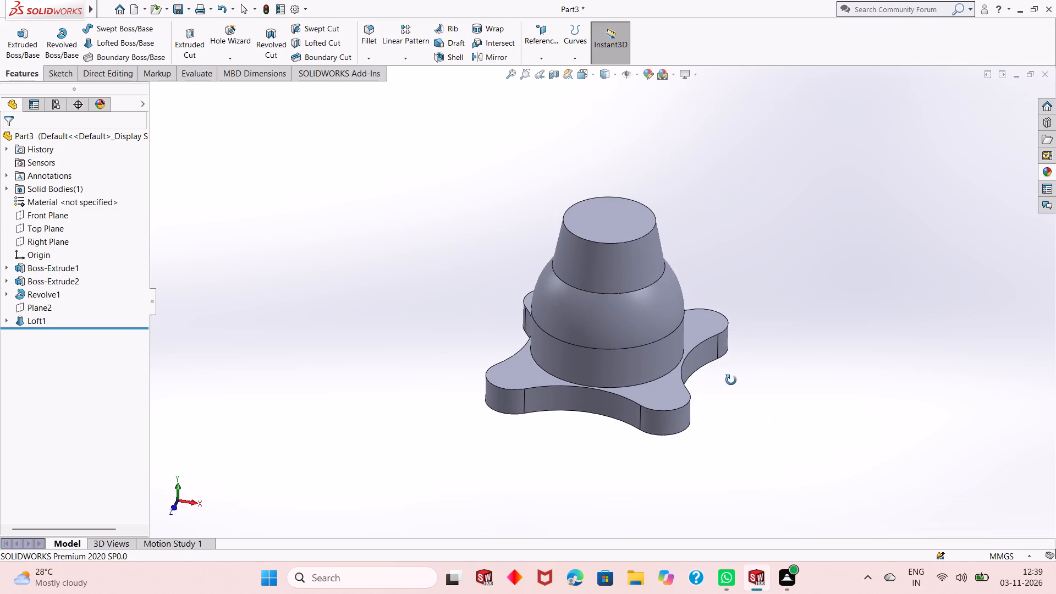
{"action": "middle_click_drag", "start_coordinate": [731, 380], "coordinate": [740, 320]}
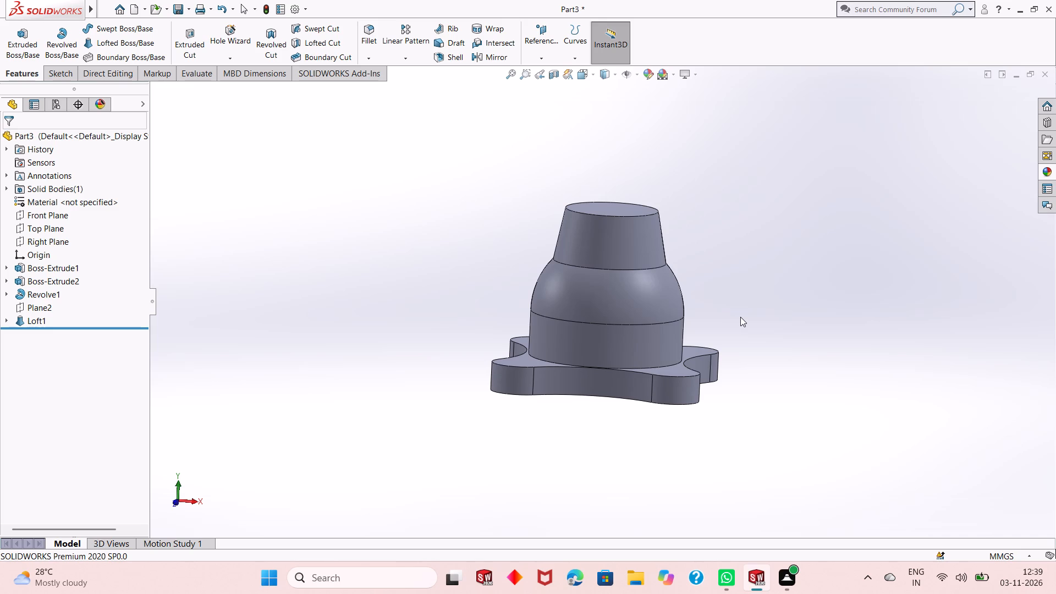
{"action": "middle_click_drag", "start_coordinate": [700, 280], "coordinate": [700, 305]}
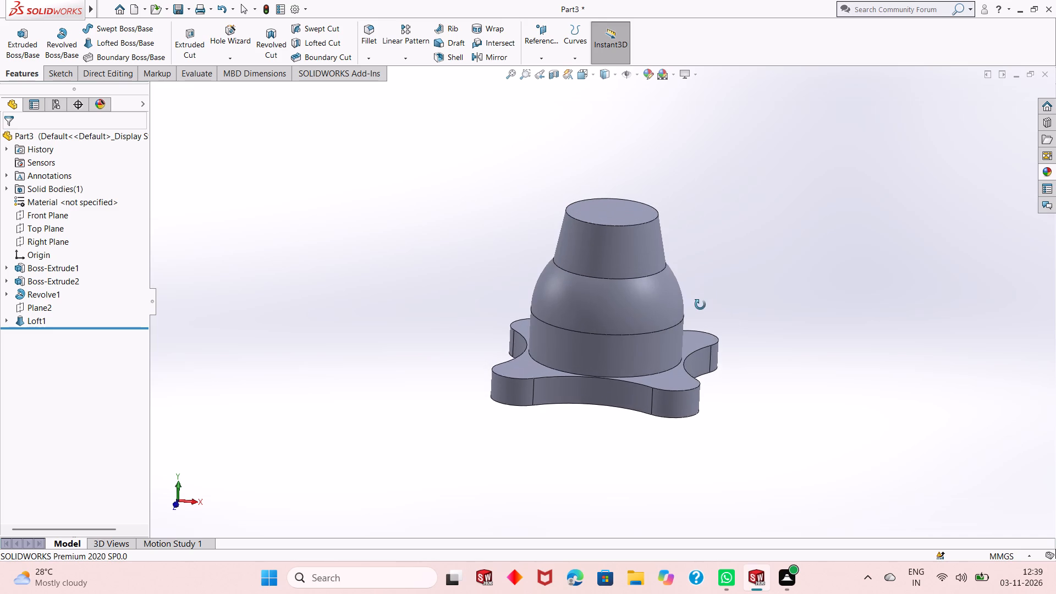
{"action": "middle_click_drag", "start_coordinate": [700, 305], "coordinate": [700, 307]}
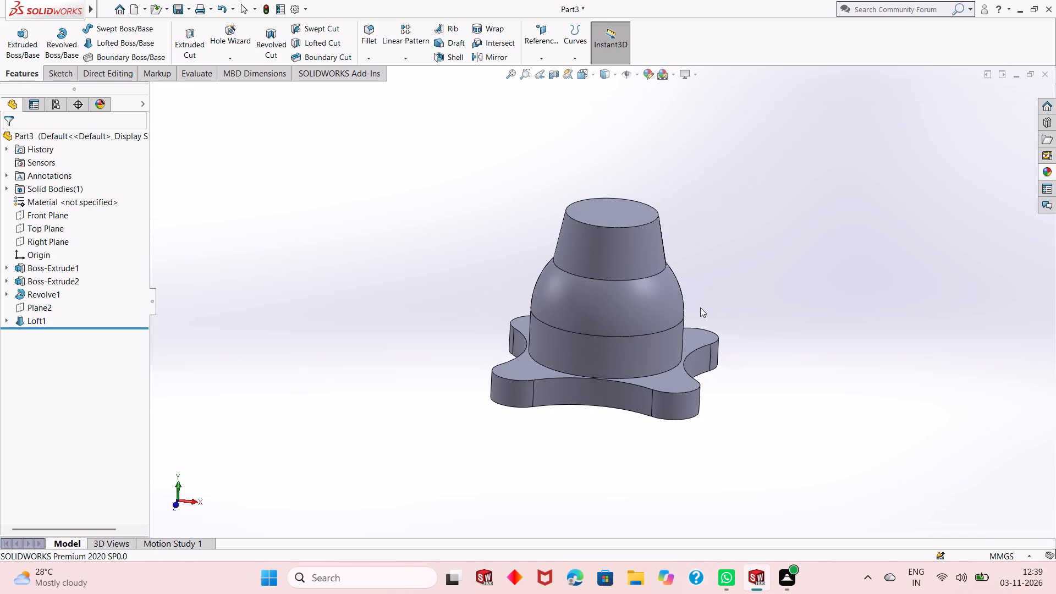
{"action": "middle_click_drag", "start_coordinate": [700, 307], "coordinate": [702, 340]}
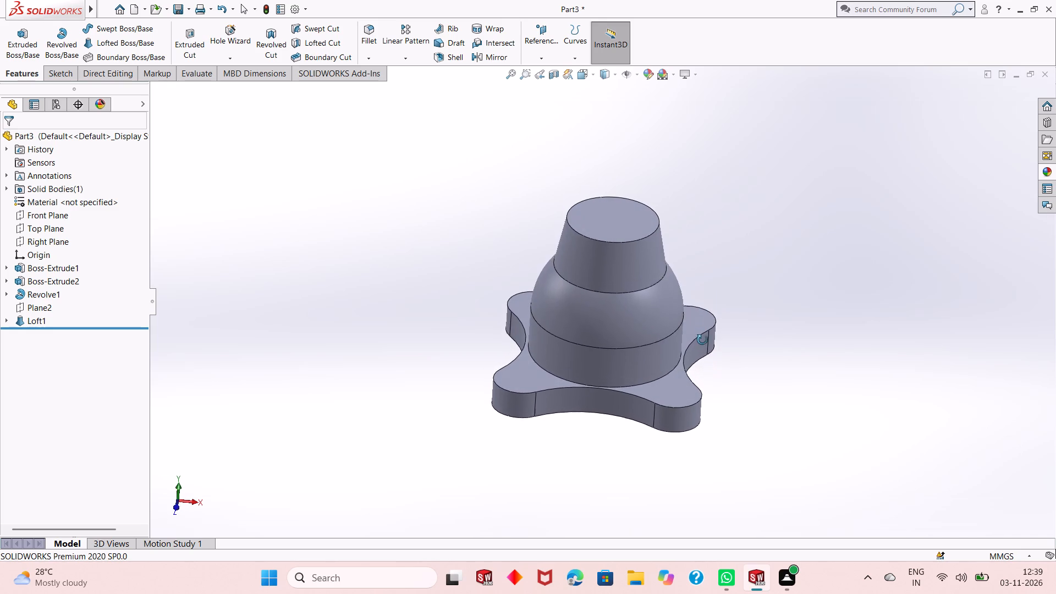
{"action": "middle_click_drag", "start_coordinate": [702, 340], "coordinate": [702, 353]}
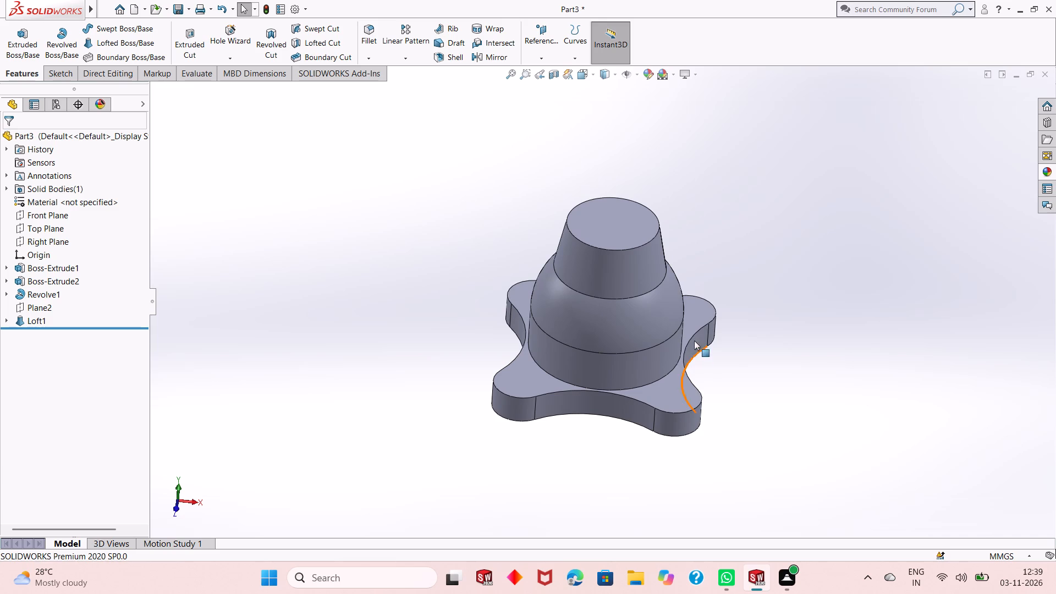
Start a sketch on the loft's top face and draw a circle of about 18 mm radius centred on the origin.
{"action": "left_click", "coordinate": [612, 230]}
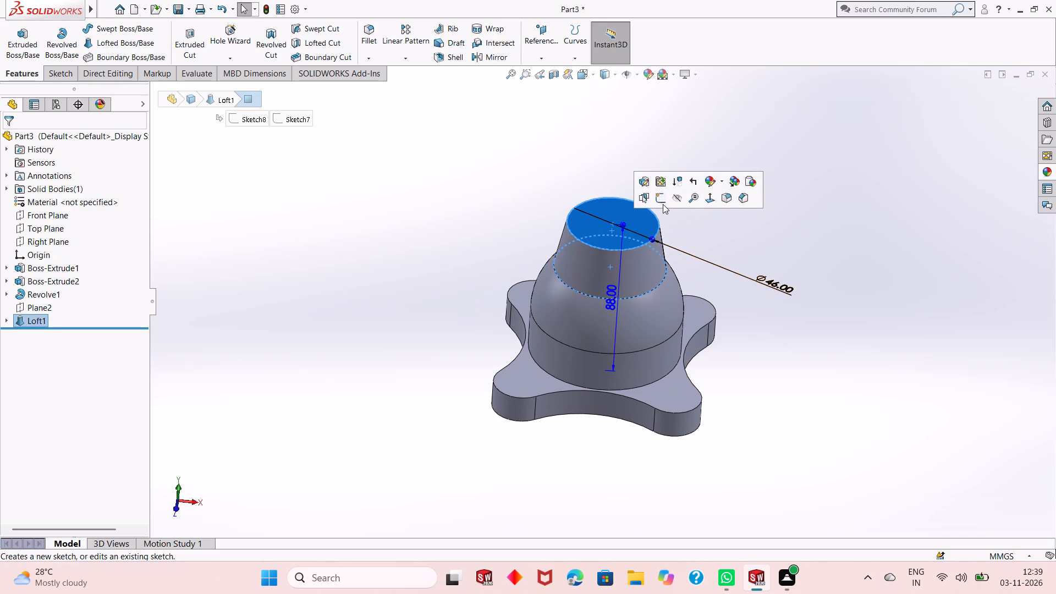
{"action": "left_click", "coordinate": [661, 200]}
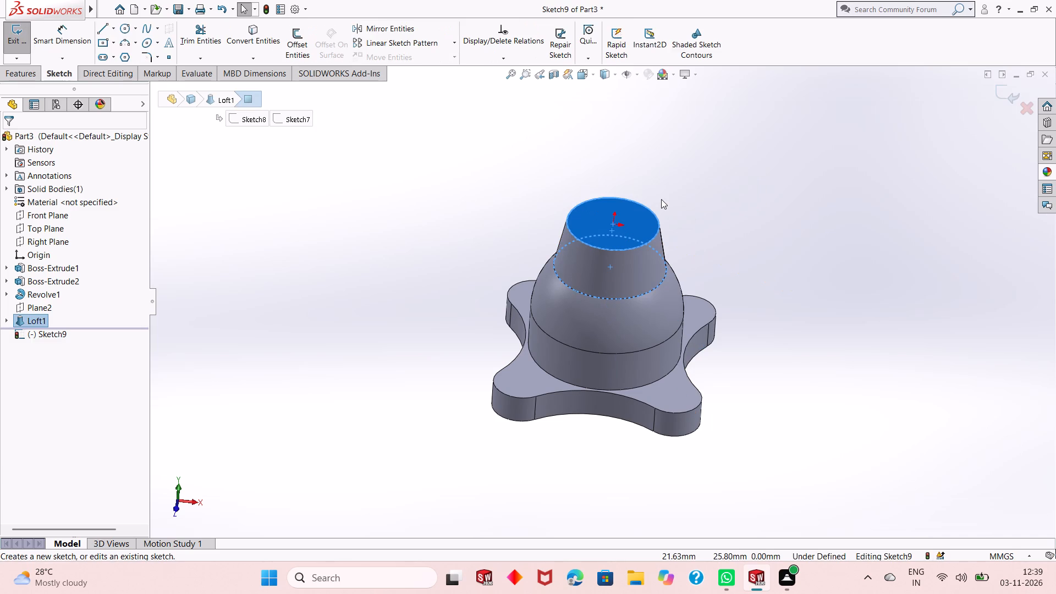
{"action": "key", "text": "ctrl+8"}
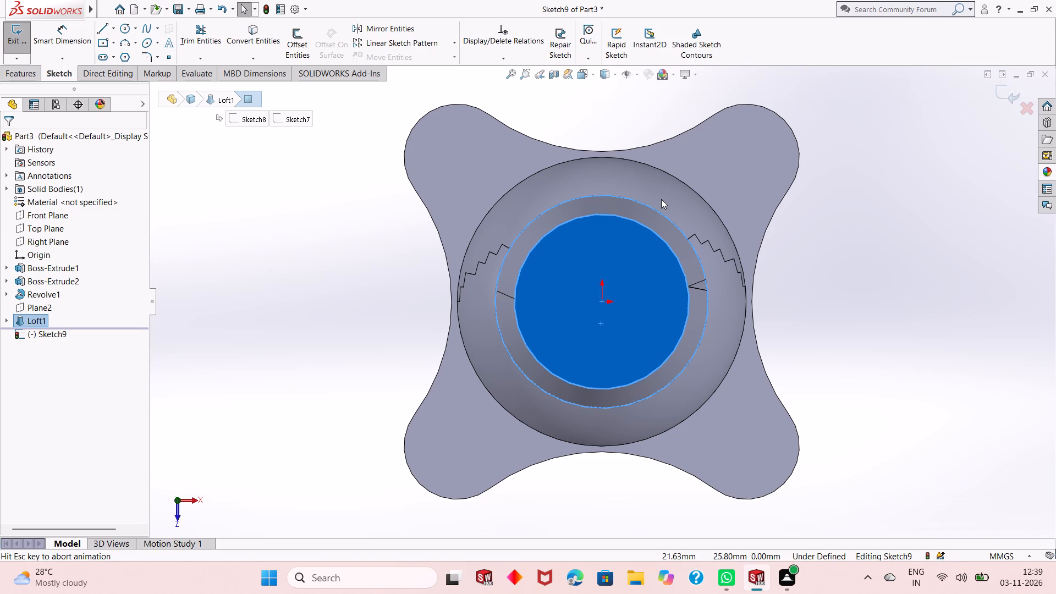
{"action": "left_click", "coordinate": [334, 271]}
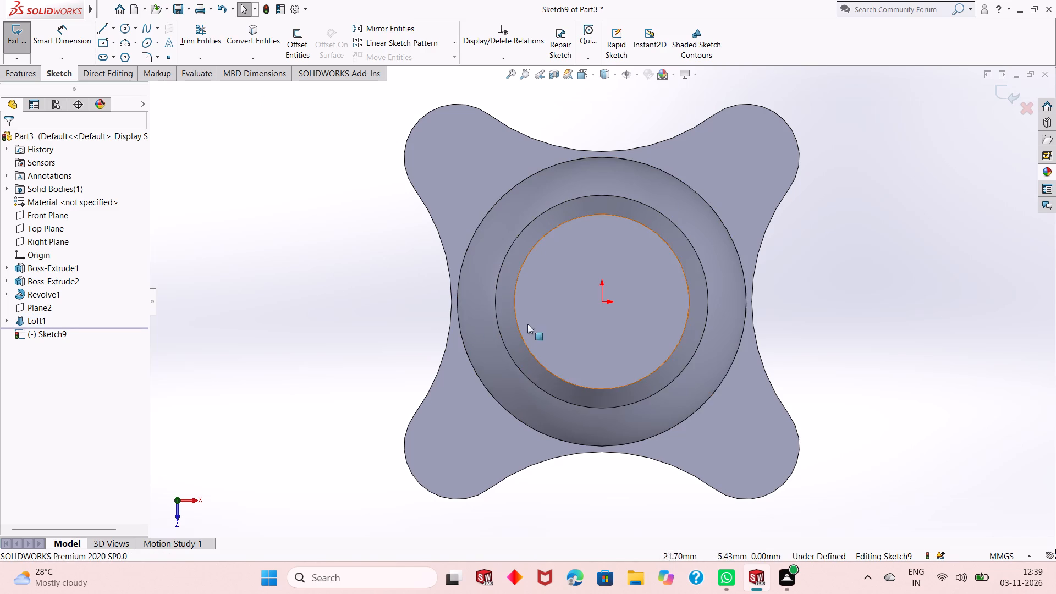
{"action": "scroll", "coordinate": [535, 324], "scroll_direction": "up", "scroll_amount": 1}
{"action": "left_click", "coordinate": [123, 34]}
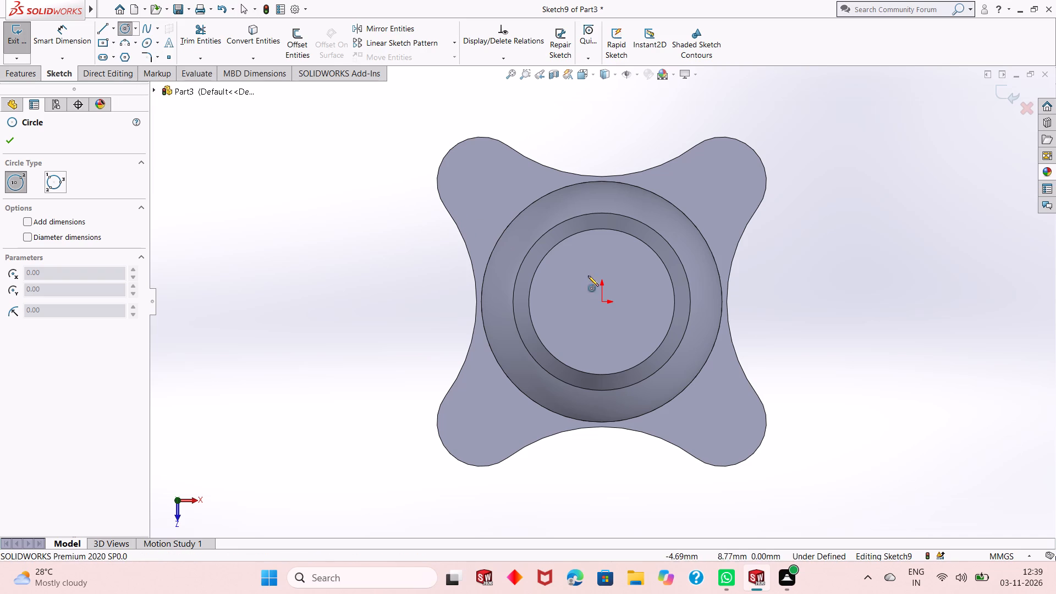
{"action": "left_click", "coordinate": [602, 302]}
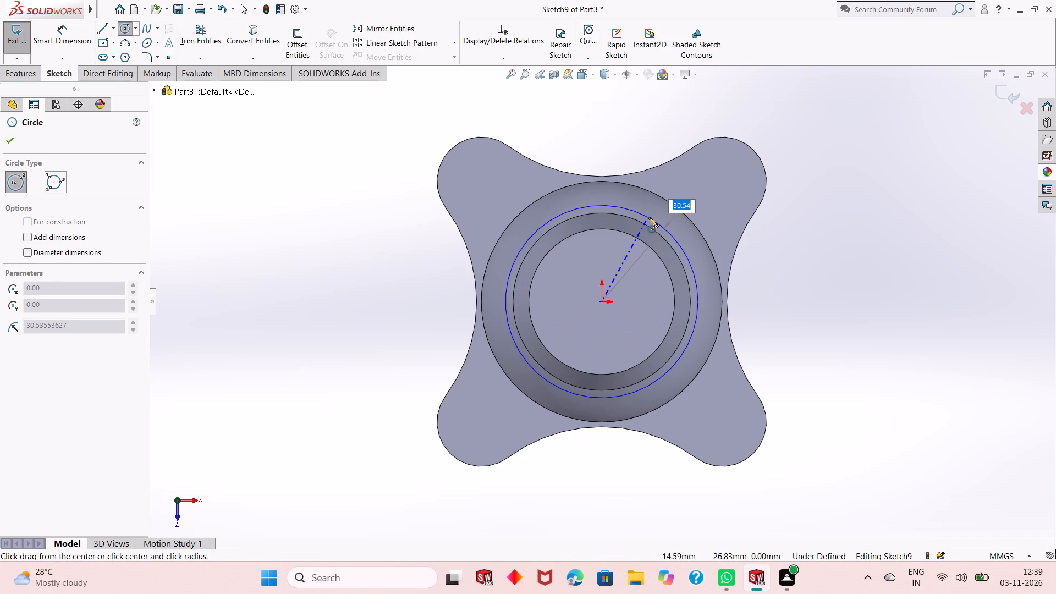
{"action": "left_click", "coordinate": [628, 251]}
{"action": "right_click", "coordinate": [827, 231]}
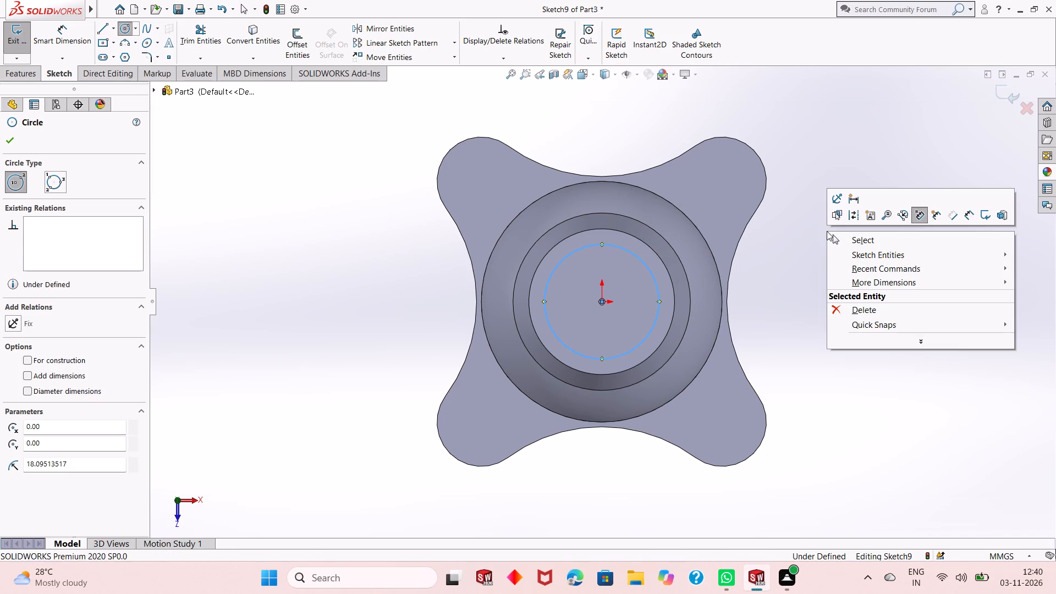
{"action": "left_click", "coordinate": [842, 239]}
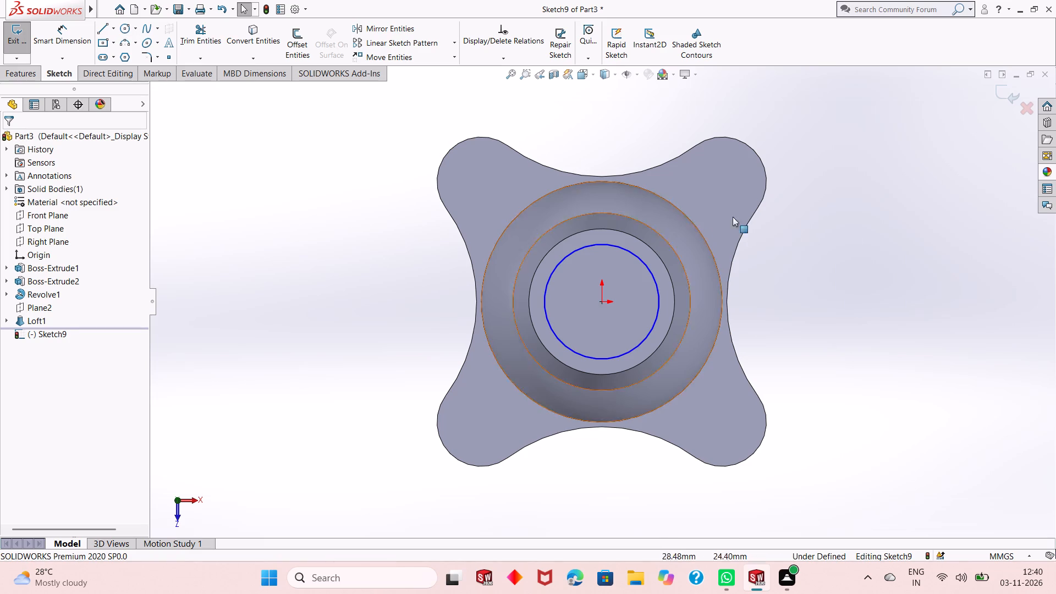
Dimension the circle's diameter at 65 mm (32.5+32.5).
{"action": "left_click", "coordinate": [59, 42]}
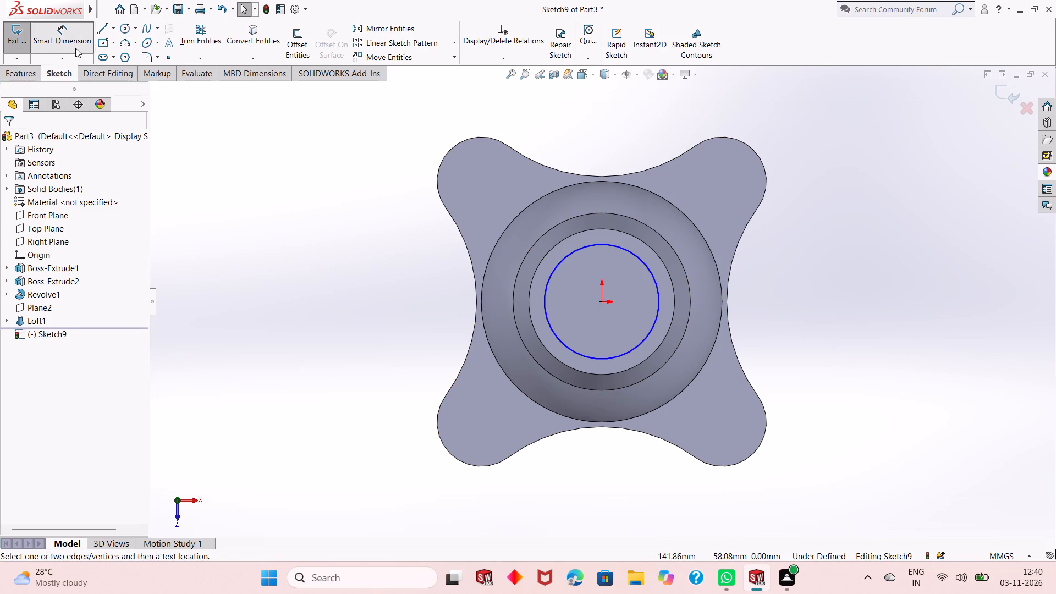
{"action": "left_click", "coordinate": [636, 350]}
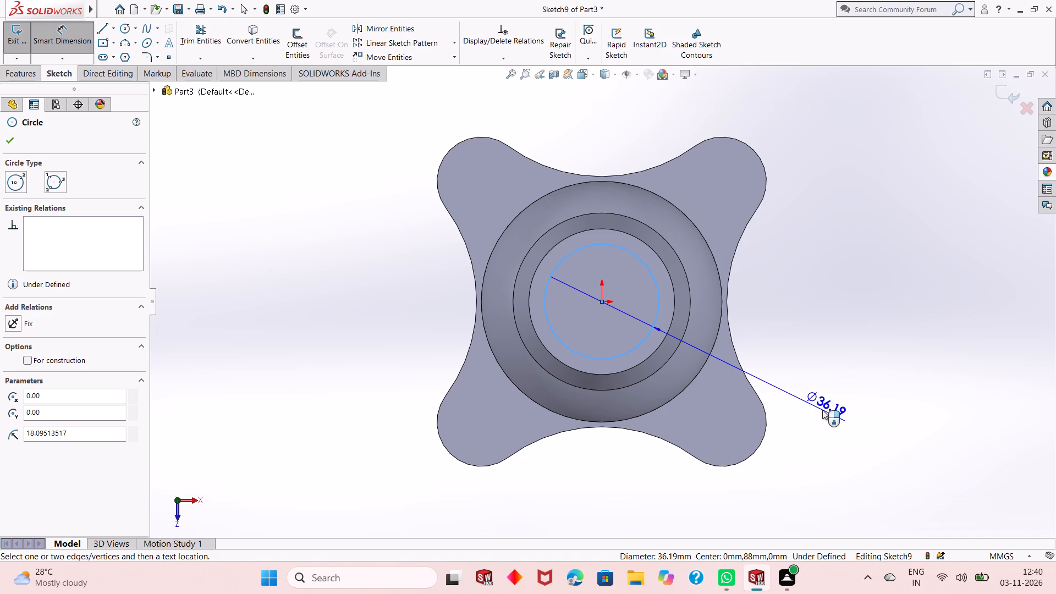
{"action": "left_click", "coordinate": [822, 410]}
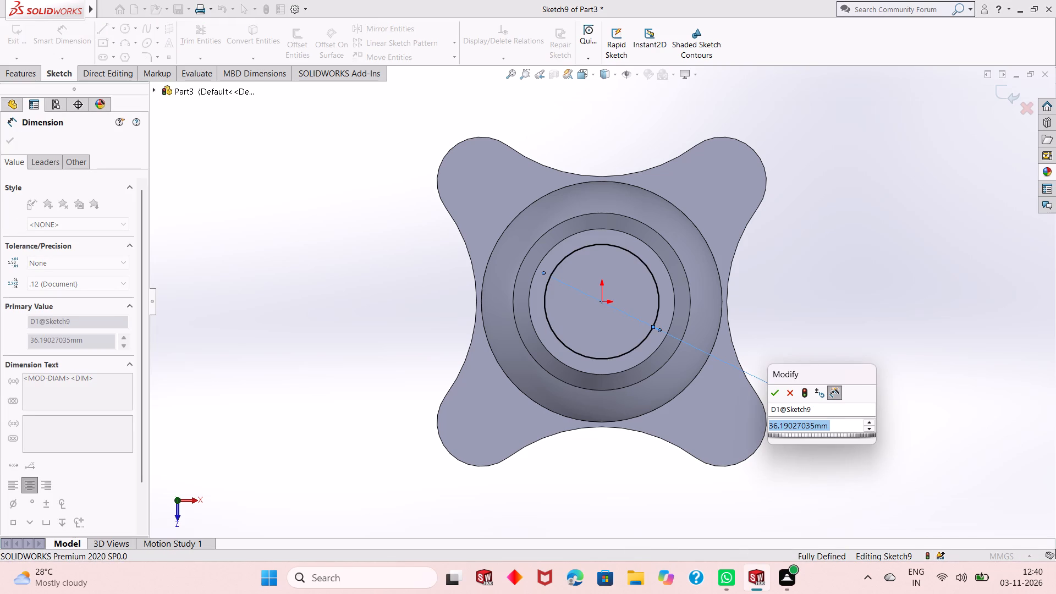
{"action": "type", "text": "32.5+32.5"}
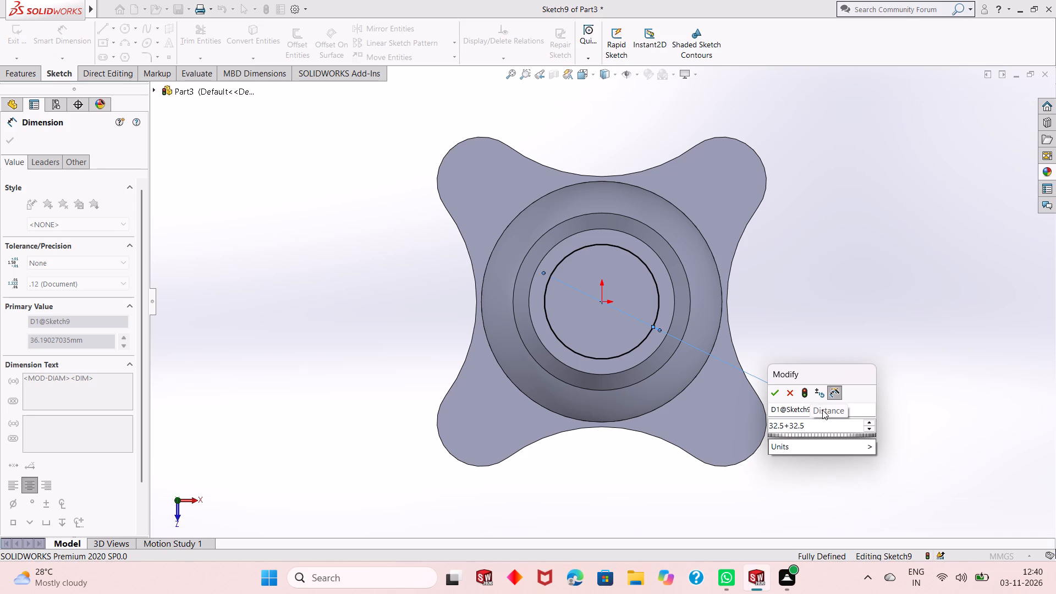
{"action": "key", "text": "Return"}
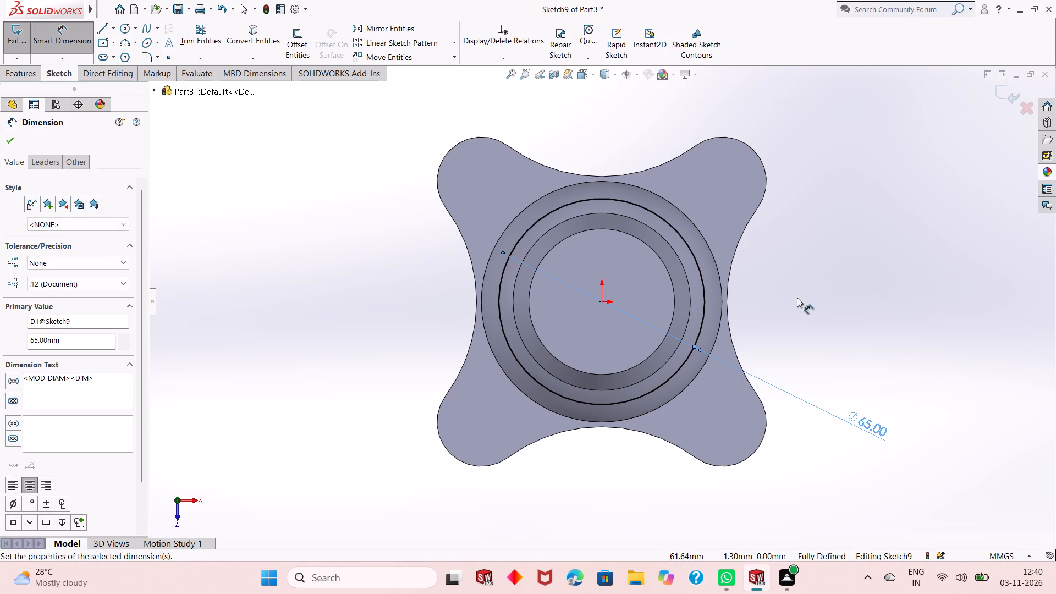
{"action": "right_click", "coordinate": [826, 260]}
{"action": "left_click", "coordinate": [846, 297]}
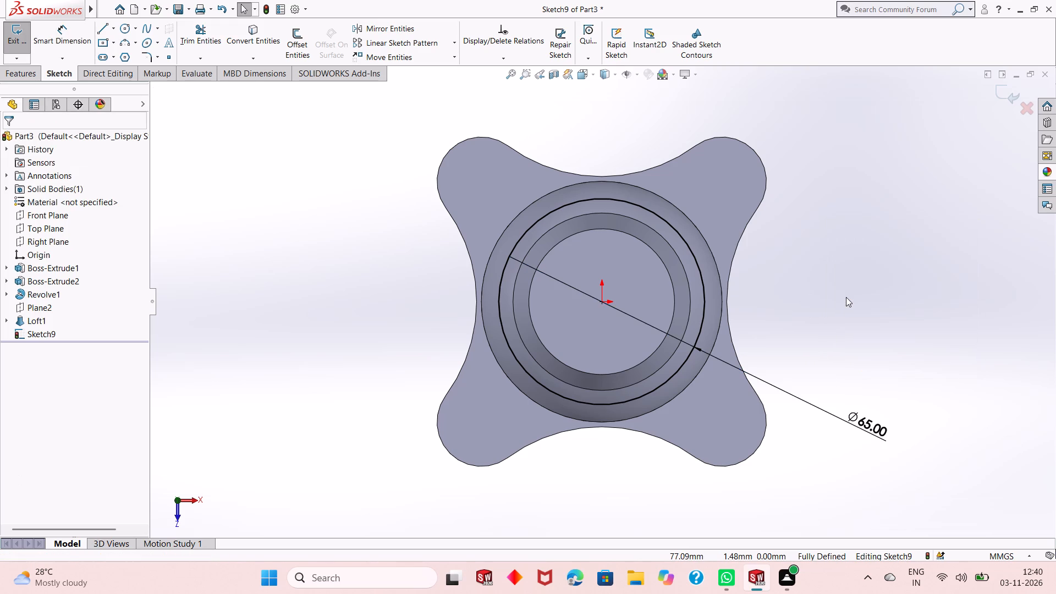
Draw two circles of about 12 mm radius level with the origin, centred about 69 mm and 60 mm away on opposite sides.
{"action": "left_click", "coordinate": [124, 26]}
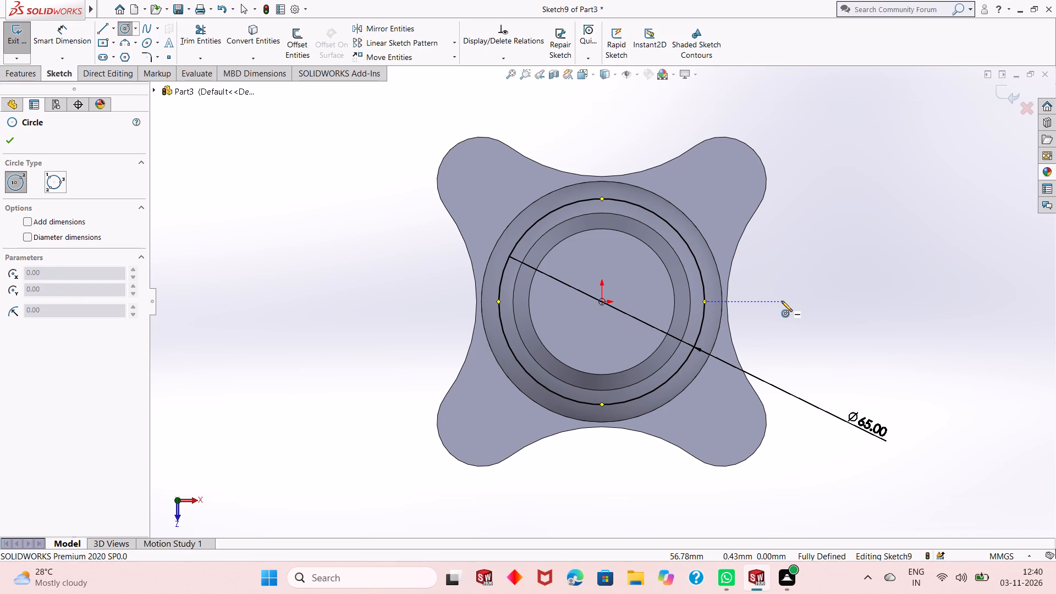
{"action": "left_click", "coordinate": [820, 302]}
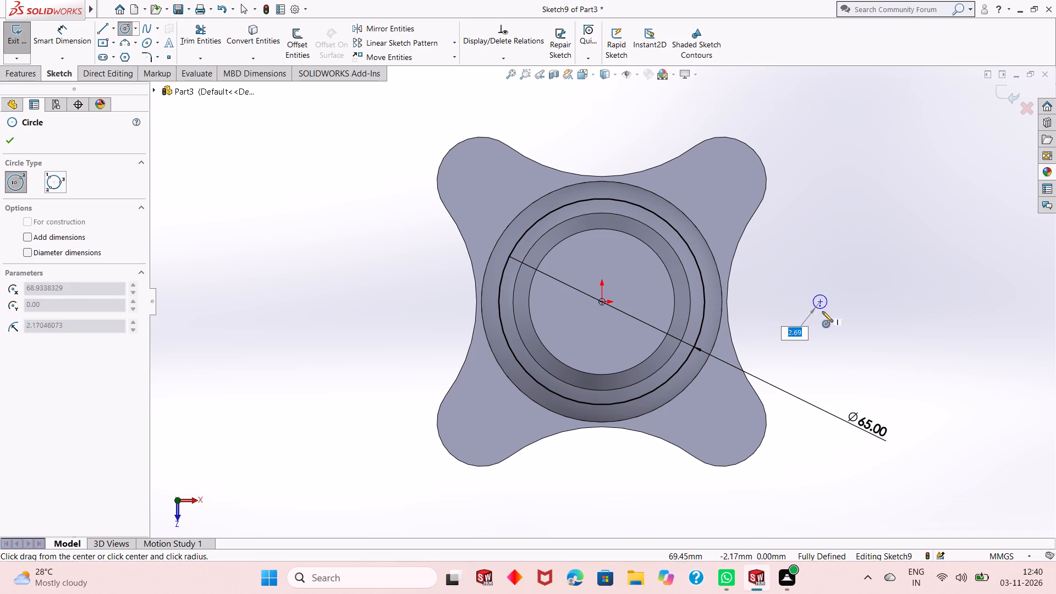
{"action": "left_click", "coordinate": [828, 339]}
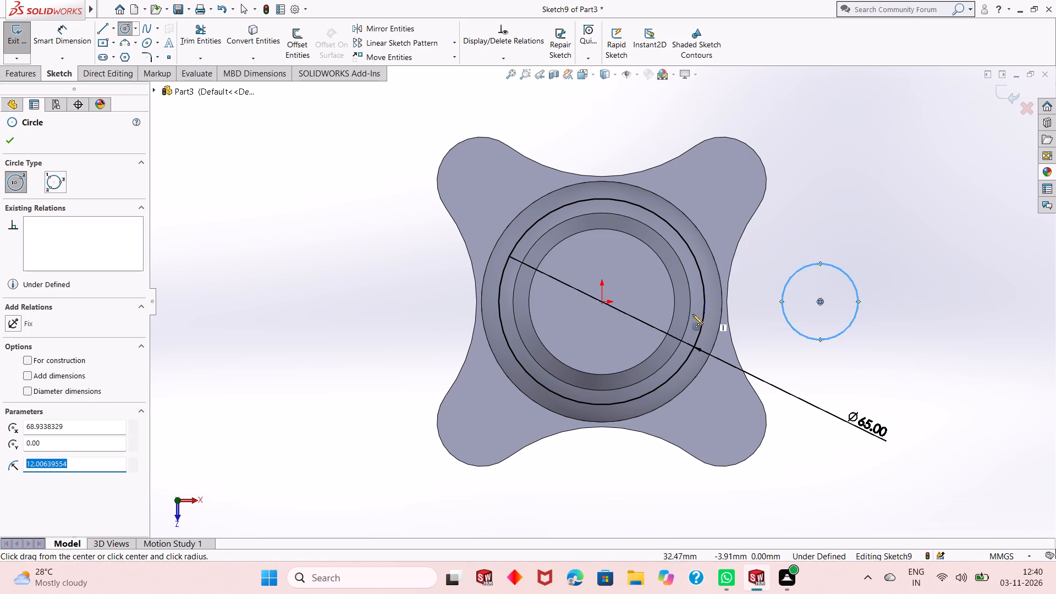
{"action": "left_click", "coordinate": [413, 302]}
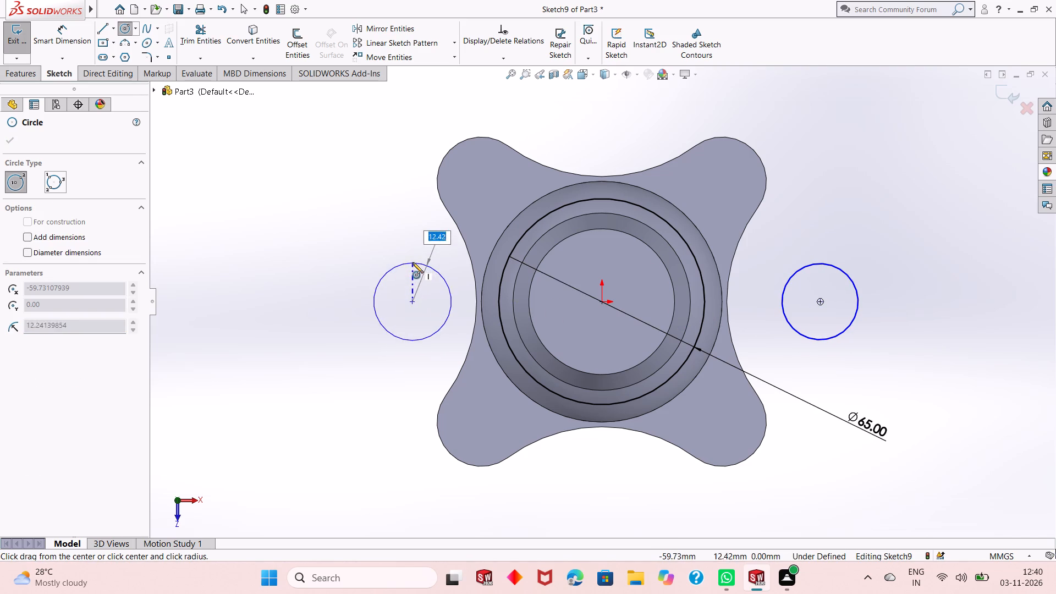
{"action": "left_click", "coordinate": [413, 262]}
{"action": "right_click", "coordinate": [852, 206]}
{"action": "left_click", "coordinate": [873, 216]}
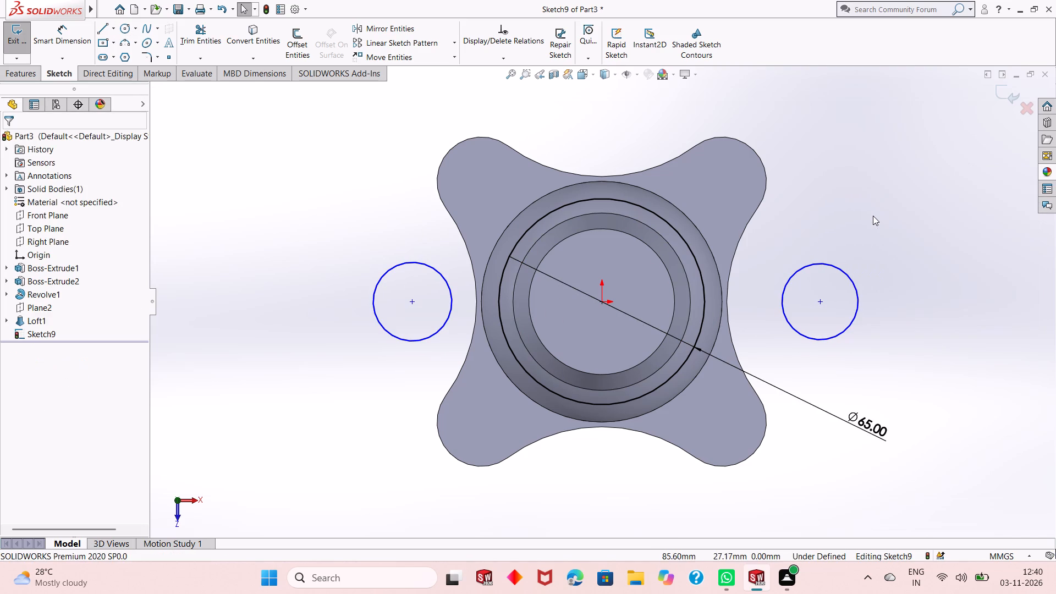
Dimension the diameter of the side circle on the positive X side at 20 mm.
{"action": "left_click", "coordinate": [57, 34]}
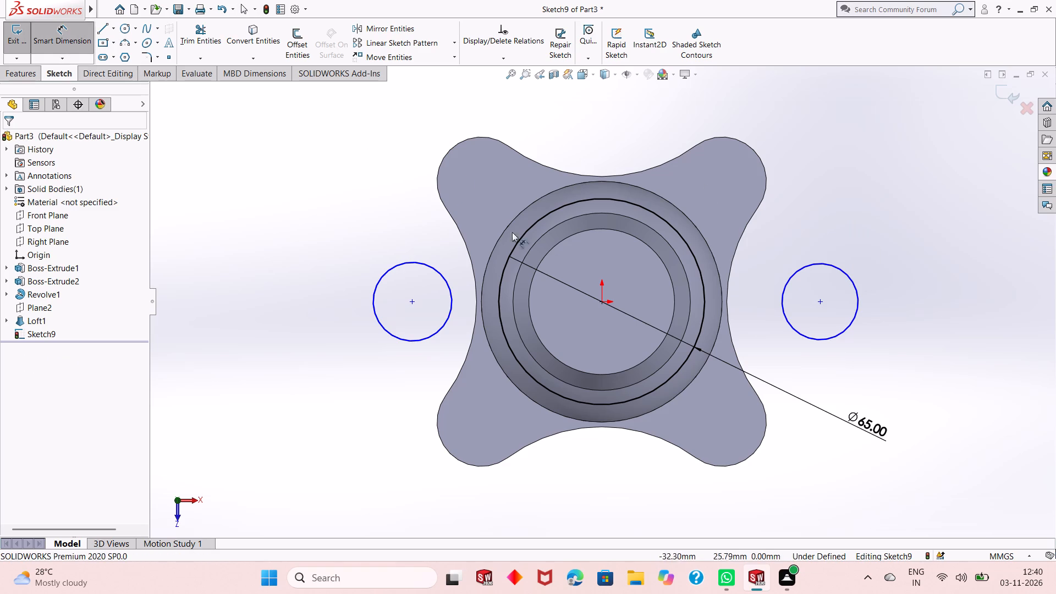
{"action": "left_click", "coordinate": [815, 343]}
{"action": "left_click", "coordinate": [921, 387]}
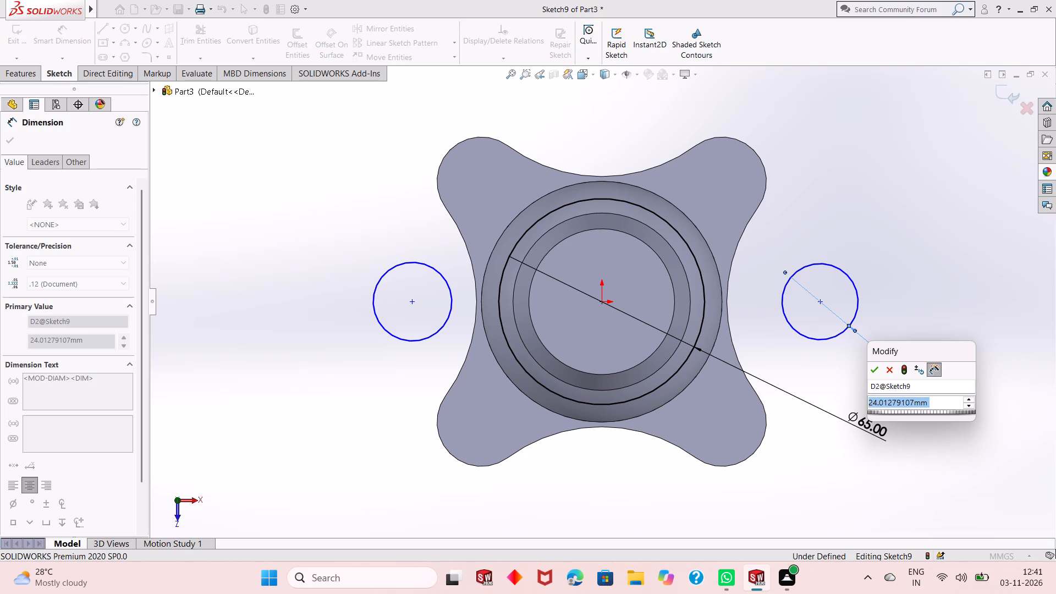
{"action": "type", "text": "20"}
{"action": "key", "text": "Return"}
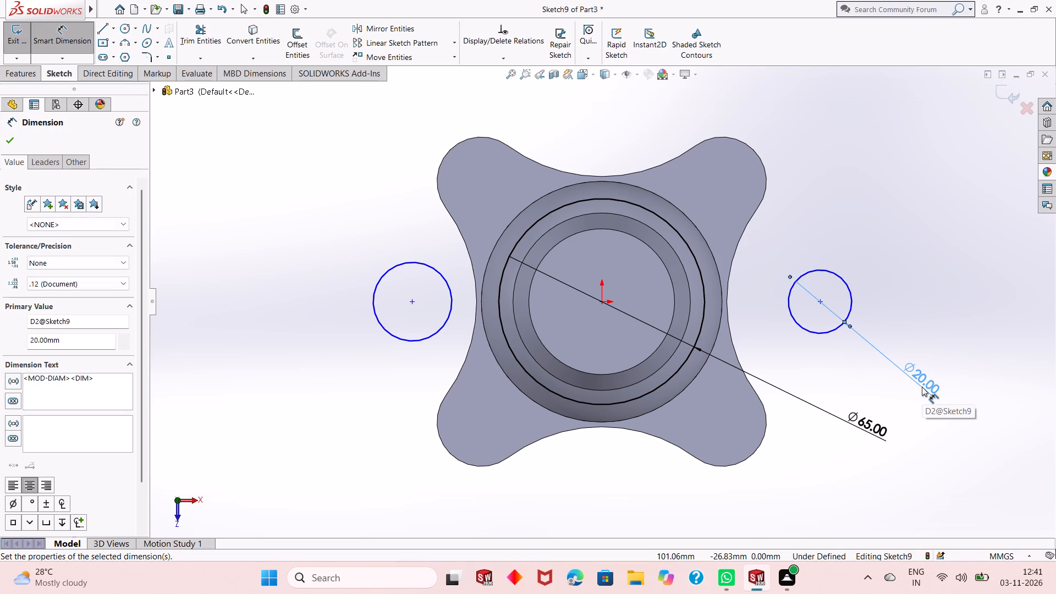
{"action": "left_click", "coordinate": [922, 387]}
{"action": "left_click", "coordinate": [922, 387]}
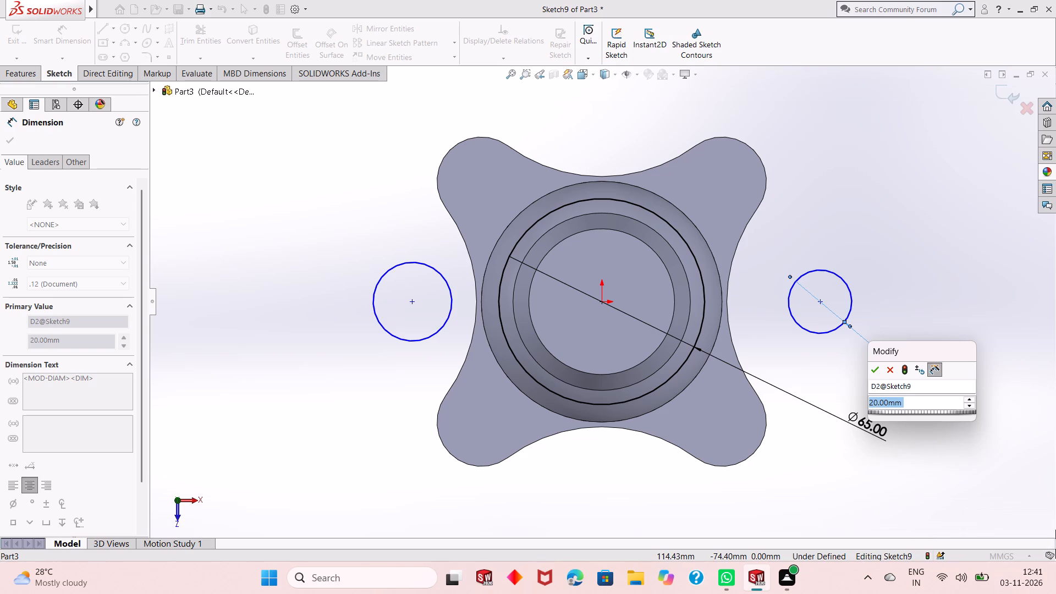
{"action": "left_click", "coordinate": [874, 376]}
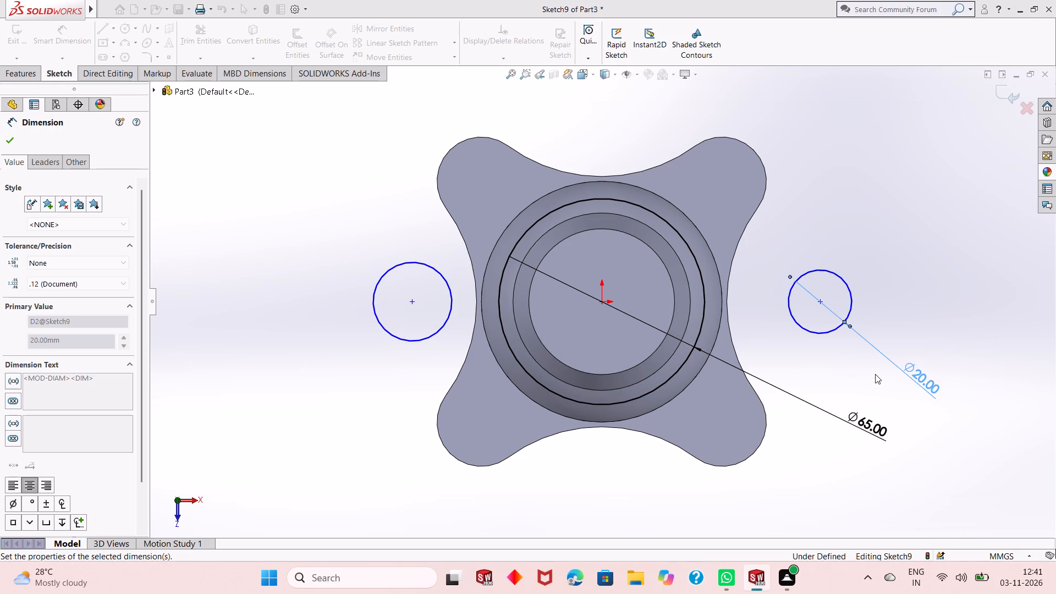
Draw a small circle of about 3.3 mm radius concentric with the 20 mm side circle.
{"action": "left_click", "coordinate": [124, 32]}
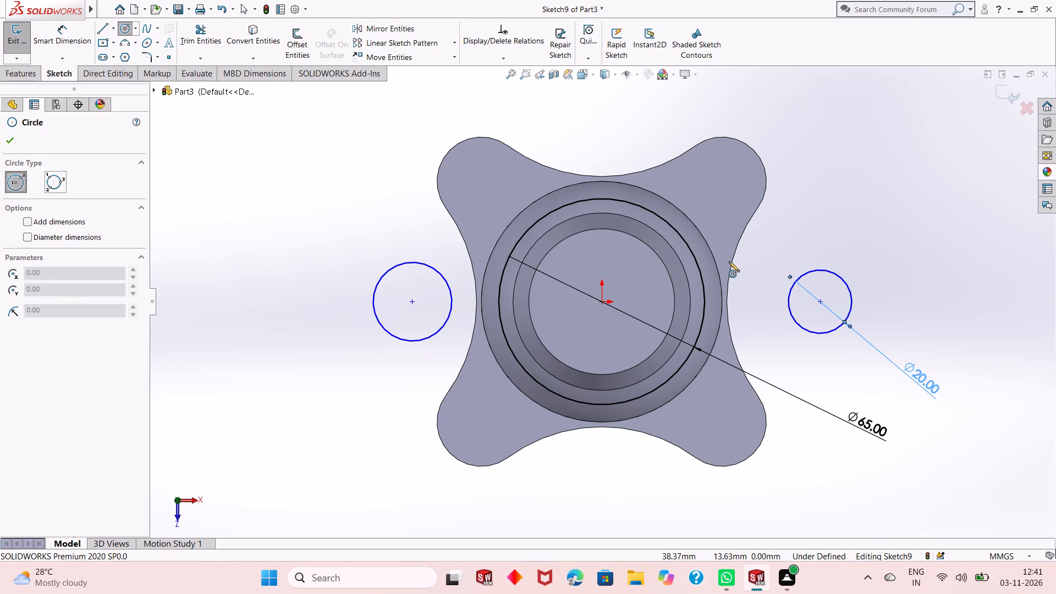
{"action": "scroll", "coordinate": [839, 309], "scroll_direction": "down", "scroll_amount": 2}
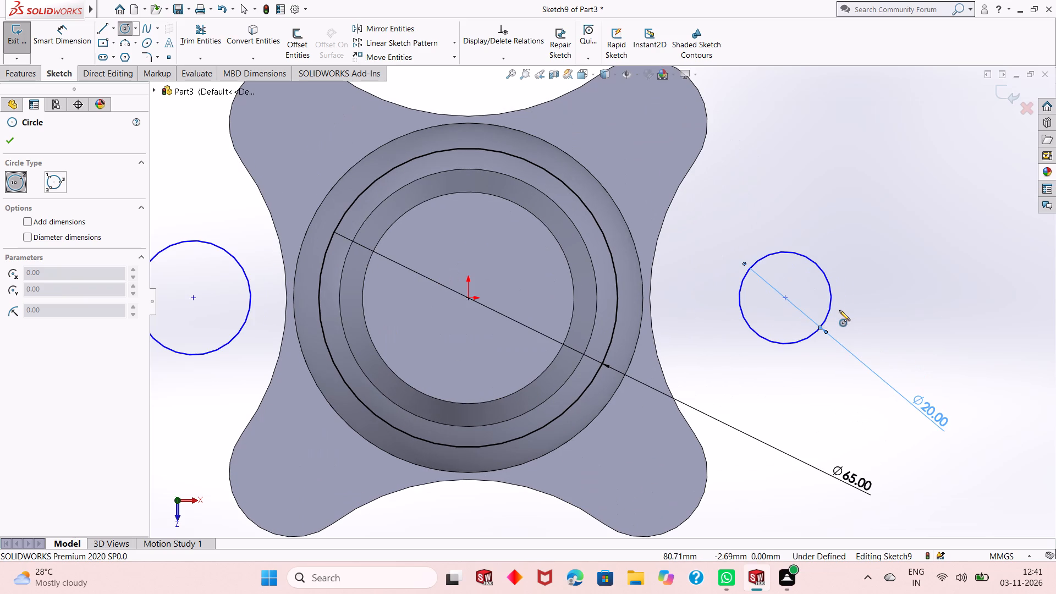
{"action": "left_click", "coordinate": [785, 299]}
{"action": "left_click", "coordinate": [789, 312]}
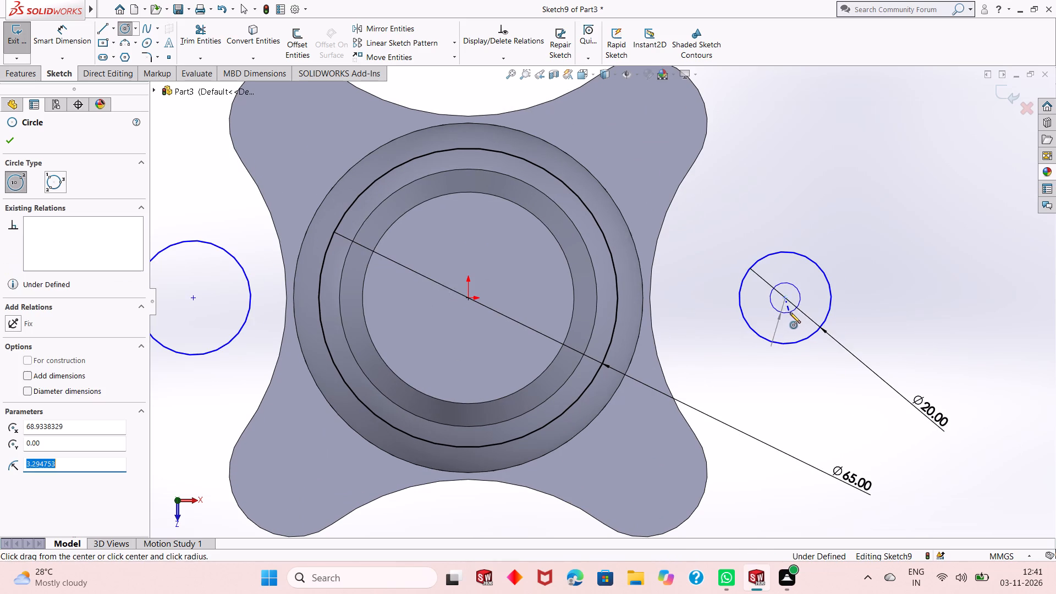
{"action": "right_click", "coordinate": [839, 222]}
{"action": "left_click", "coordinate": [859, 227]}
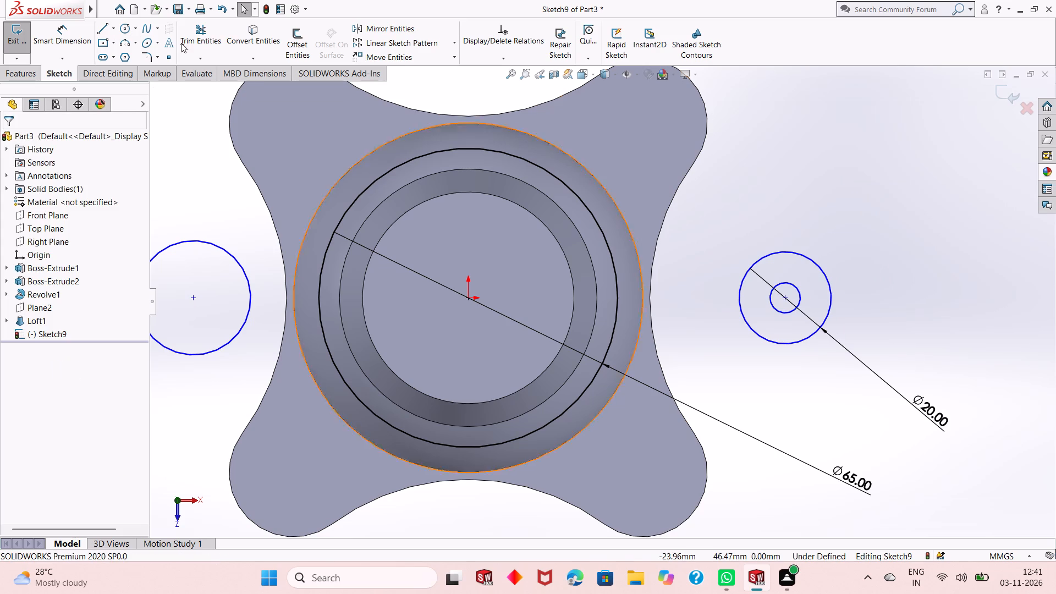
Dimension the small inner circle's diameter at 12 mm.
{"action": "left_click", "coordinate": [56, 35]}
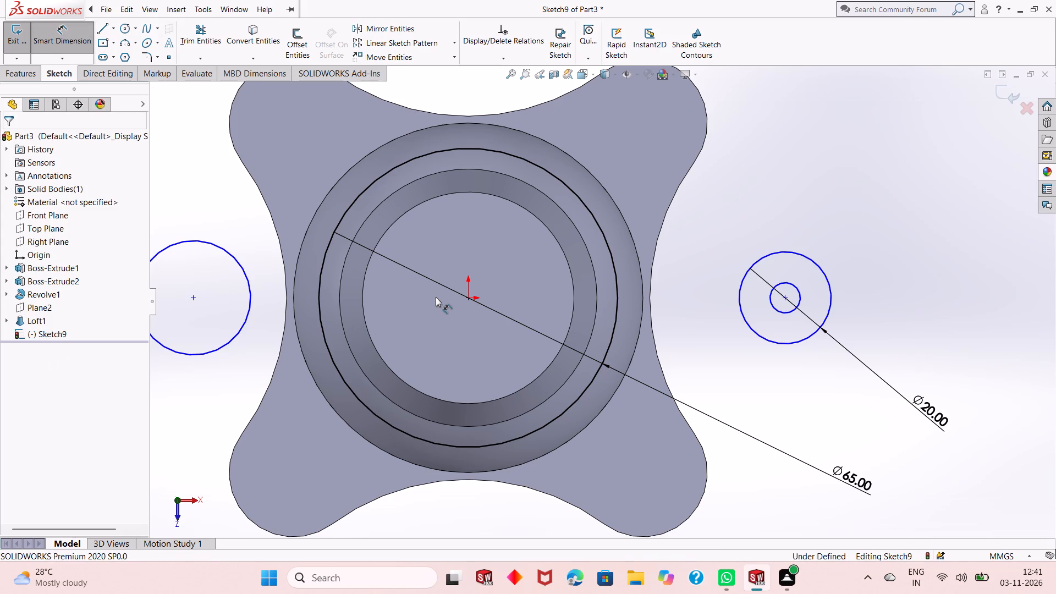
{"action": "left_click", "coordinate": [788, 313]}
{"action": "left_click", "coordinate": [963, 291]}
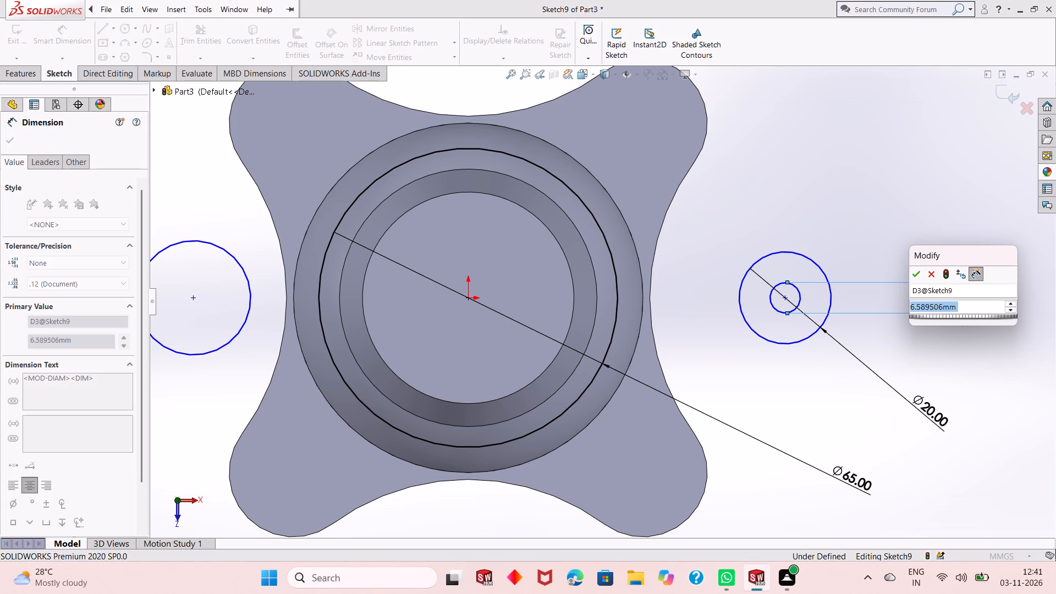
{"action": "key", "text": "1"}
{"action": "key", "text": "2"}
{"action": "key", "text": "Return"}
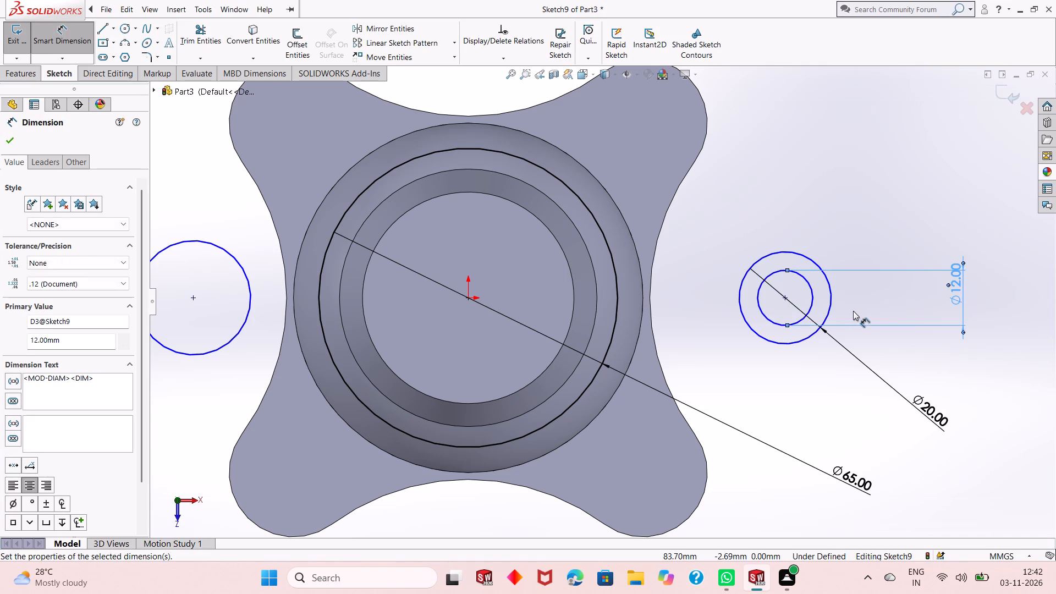
Set the outer side circle's diameter on the positive X side to 22 mm.
{"action": "scroll", "coordinate": [787, 324], "scroll_direction": "up", "scroll_amount": 1}
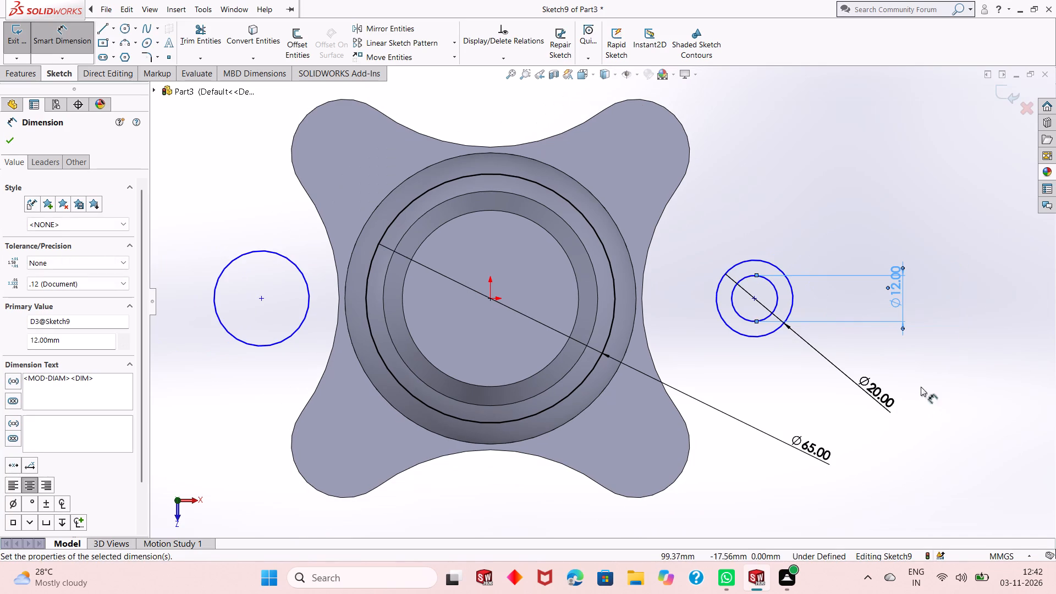
{"action": "double_click", "coordinate": [887, 398]}
{"action": "type", "text": "22"}
{"action": "key", "text": "Return"}
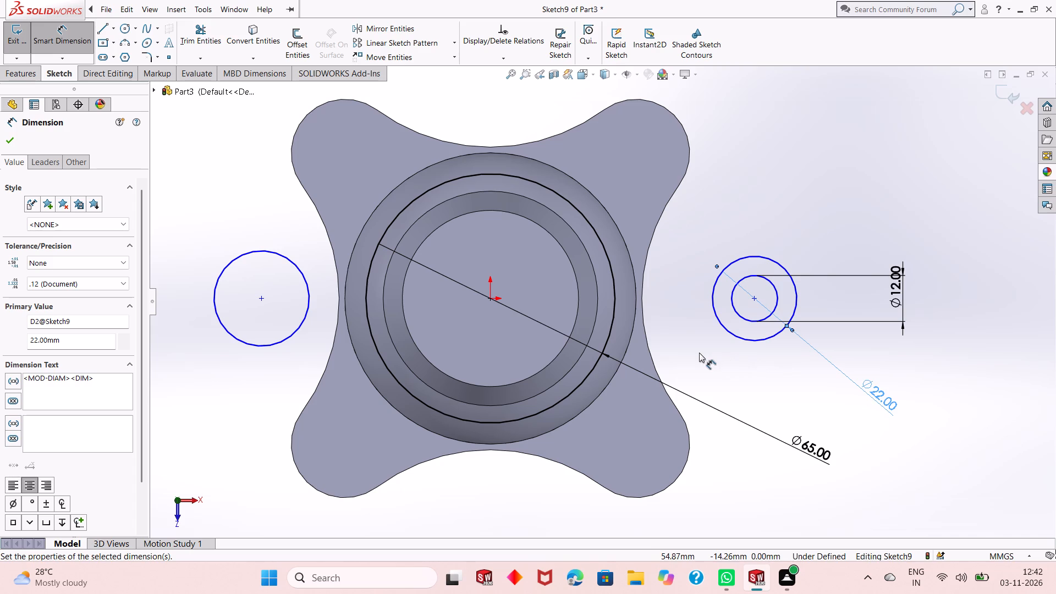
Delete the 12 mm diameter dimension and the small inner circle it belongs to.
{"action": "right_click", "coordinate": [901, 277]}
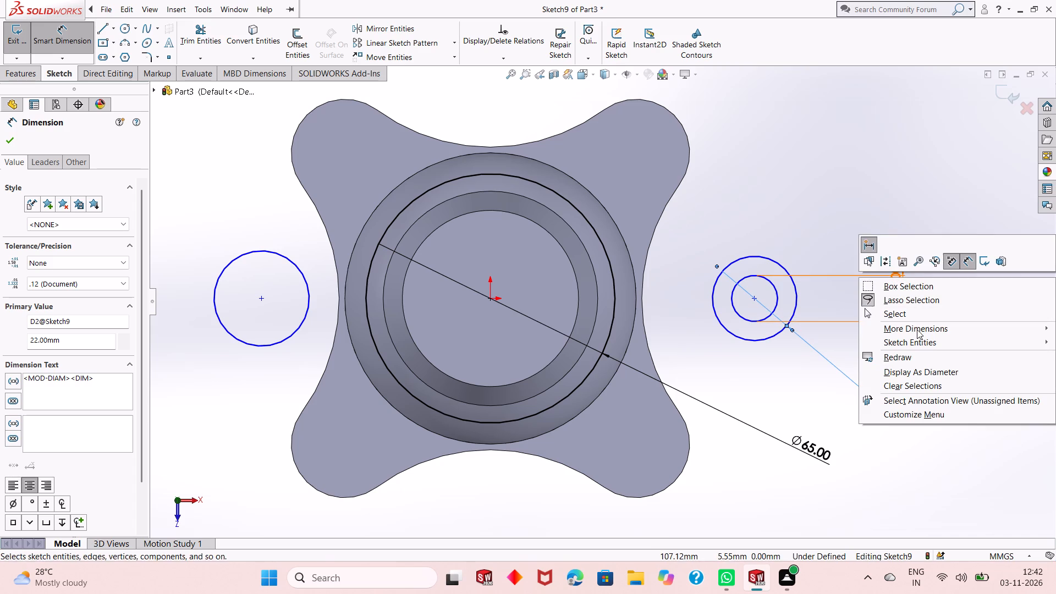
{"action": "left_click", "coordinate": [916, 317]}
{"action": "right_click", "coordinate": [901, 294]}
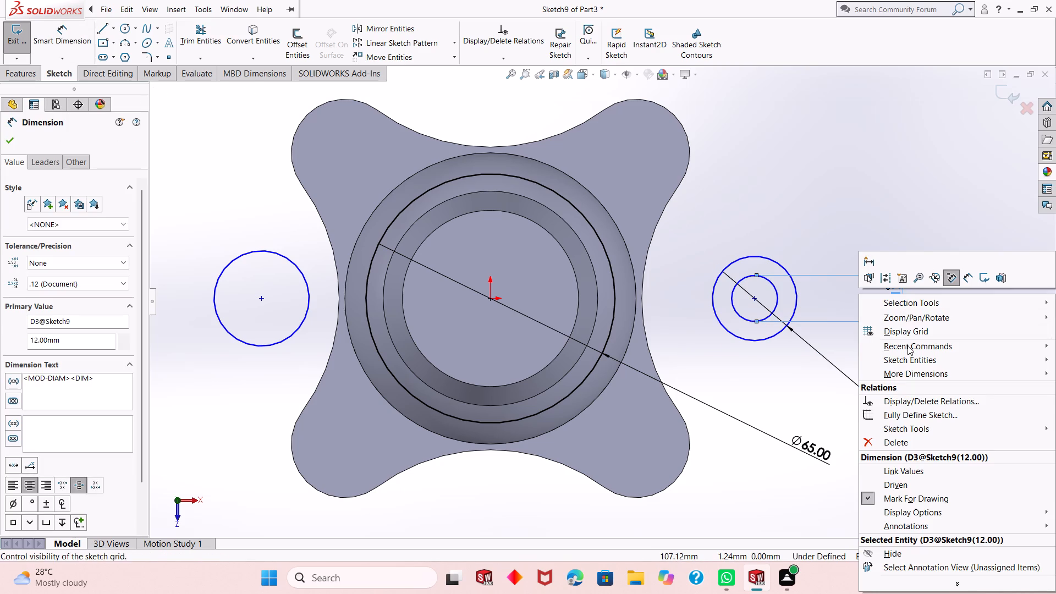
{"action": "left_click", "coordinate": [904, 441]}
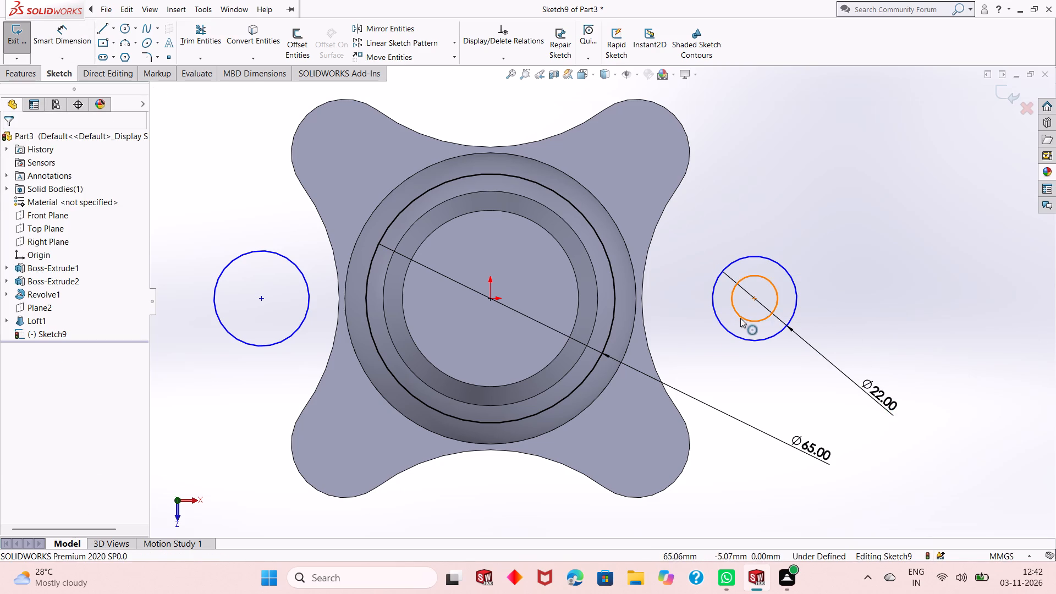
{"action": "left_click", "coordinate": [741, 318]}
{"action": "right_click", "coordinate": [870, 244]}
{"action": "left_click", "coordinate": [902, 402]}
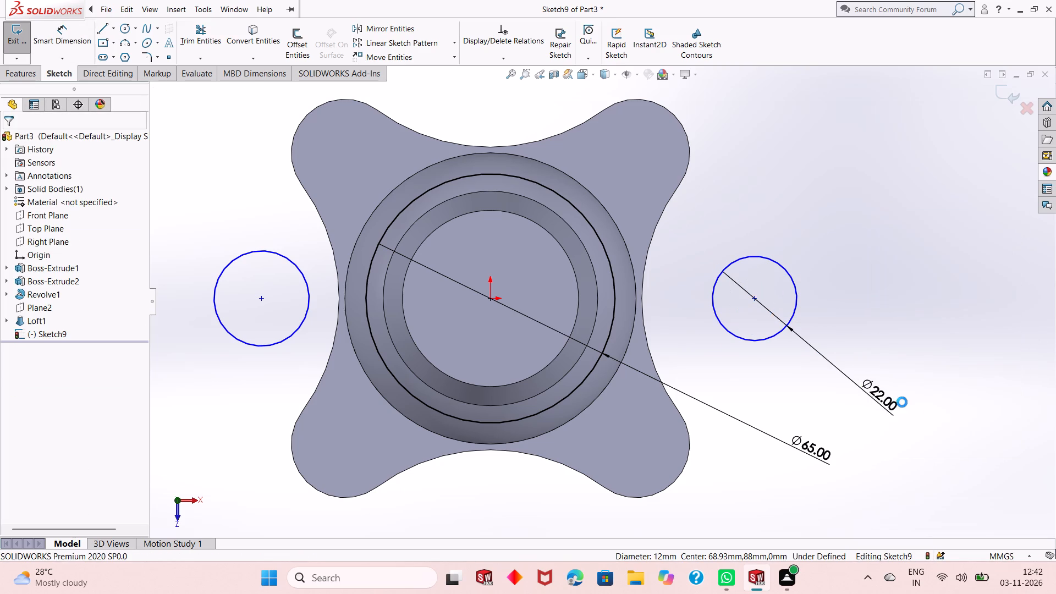
Add an Equal relation between the two side circles on either side of the origin.
{"action": "scroll", "coordinate": [246, 286], "scroll_direction": "up", "scroll_amount": 3}
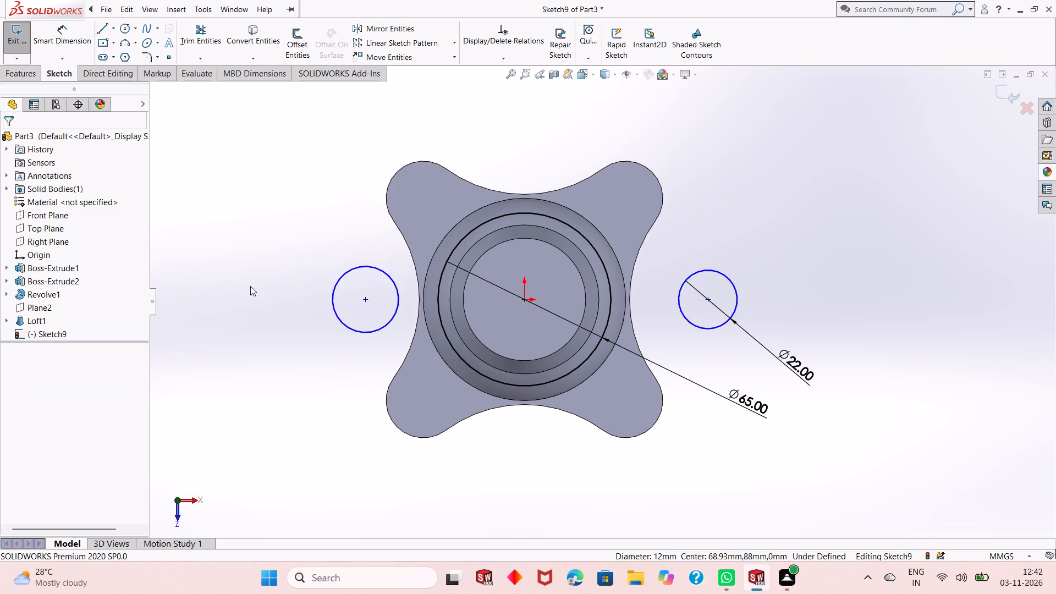
{"action": "scroll", "coordinate": [731, 282], "scroll_direction": "down", "scroll_amount": 2}
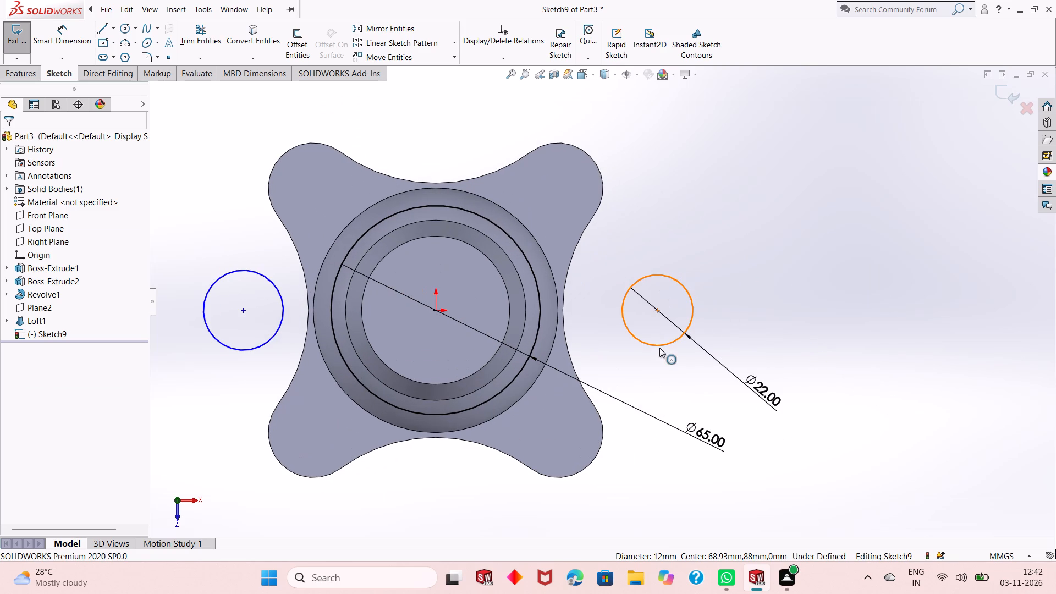
{"action": "left_click", "coordinate": [659, 348]}
{"action": "left_click", "coordinate": [261, 347], "text": "ctrl"}
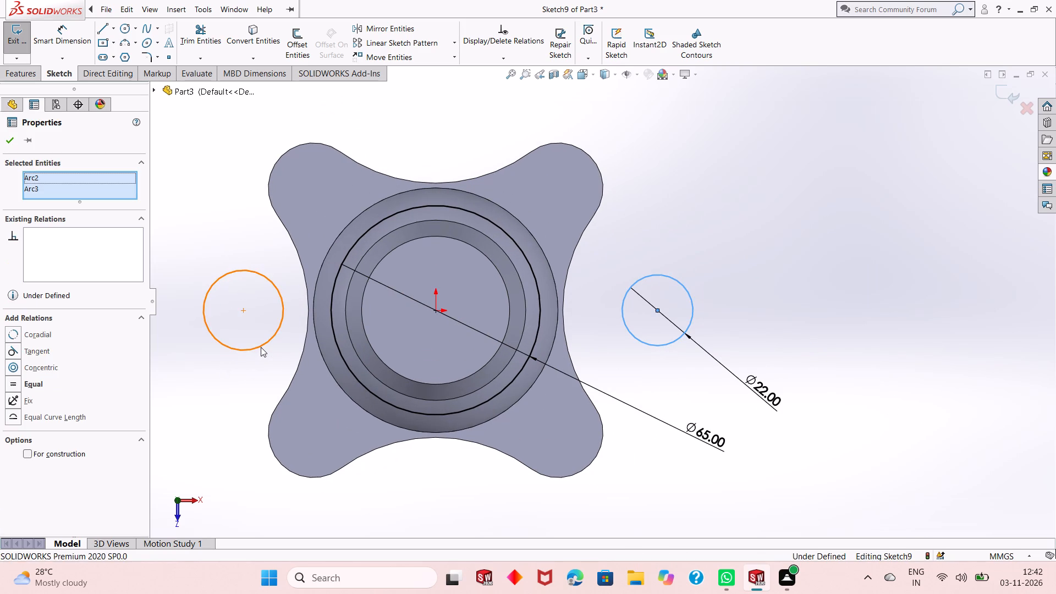
{"action": "left_click", "coordinate": [345, 294]}
{"action": "scroll", "coordinate": [345, 317], "scroll_direction": "up", "scroll_amount": 2}
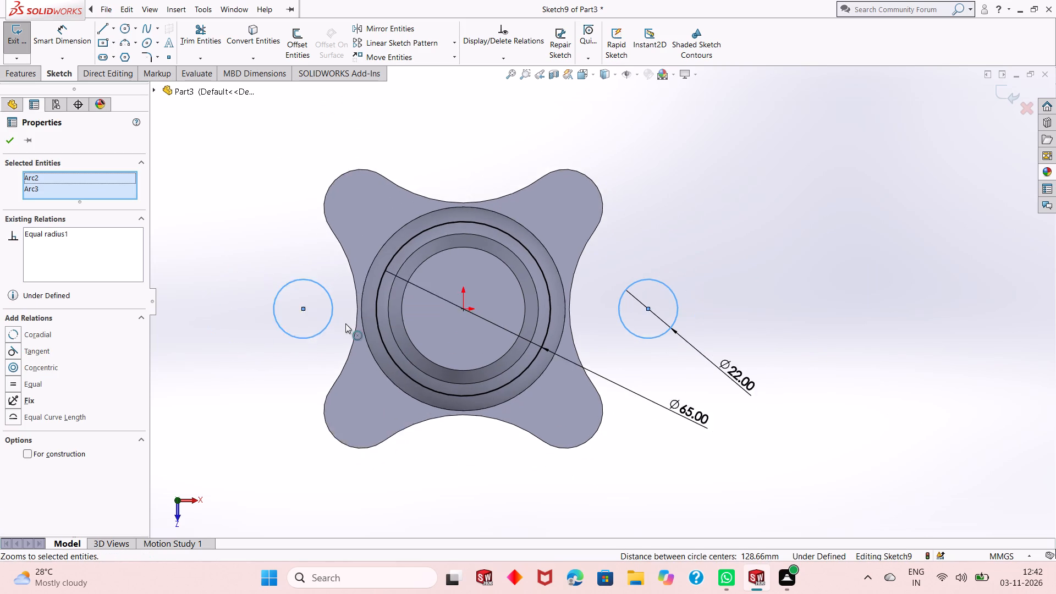
{"action": "scroll", "coordinate": [345, 323], "scroll_direction": "up", "scroll_amount": 1}
{"action": "left_click", "coordinate": [12, 141]}
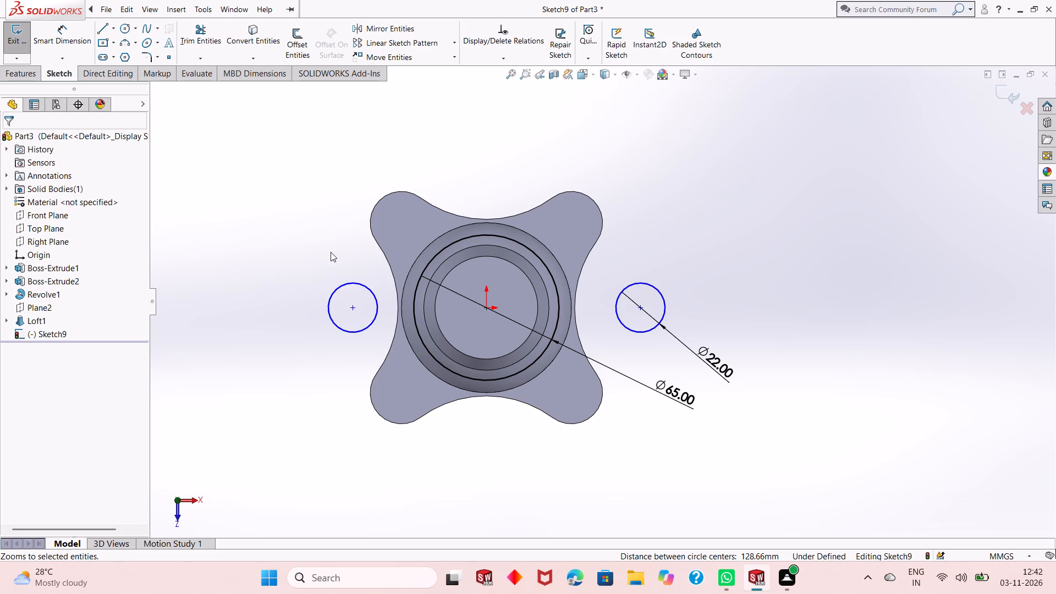
Dimension the horizontal distance between the centres of the two side circles at 100 mm.
{"action": "scroll", "coordinate": [331, 252], "scroll_direction": "up", "scroll_amount": 1}
{"action": "scroll", "coordinate": [387, 270], "scroll_direction": "up", "scroll_amount": 1}
{"action": "scroll", "coordinate": [471, 291], "scroll_direction": "down", "scroll_amount": 1}
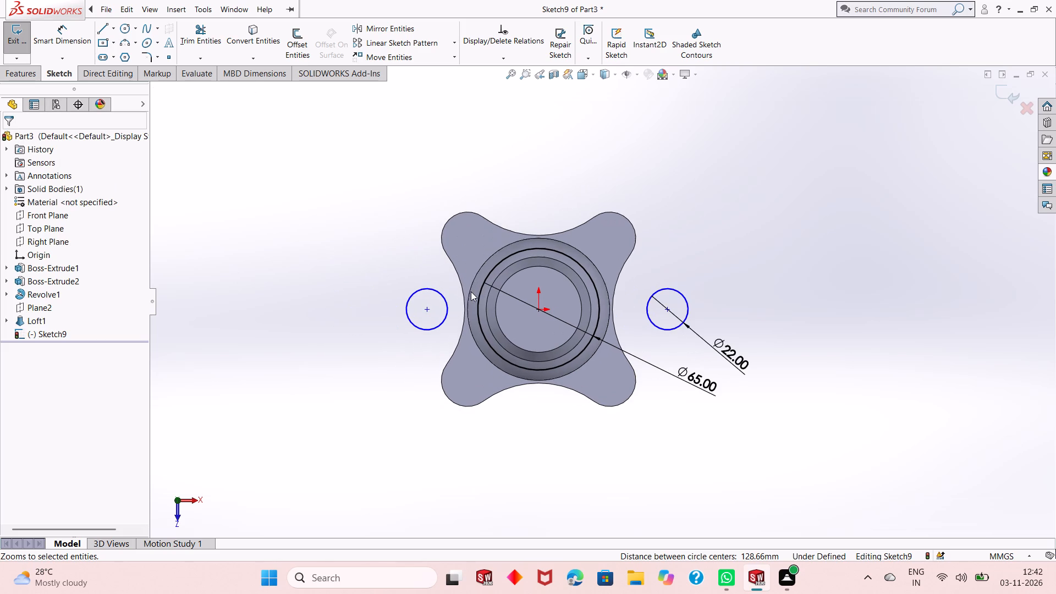
{"action": "scroll", "coordinate": [522, 294], "scroll_direction": "down", "scroll_amount": 2}
{"action": "scroll", "coordinate": [523, 306], "scroll_direction": "up", "scroll_amount": 1}
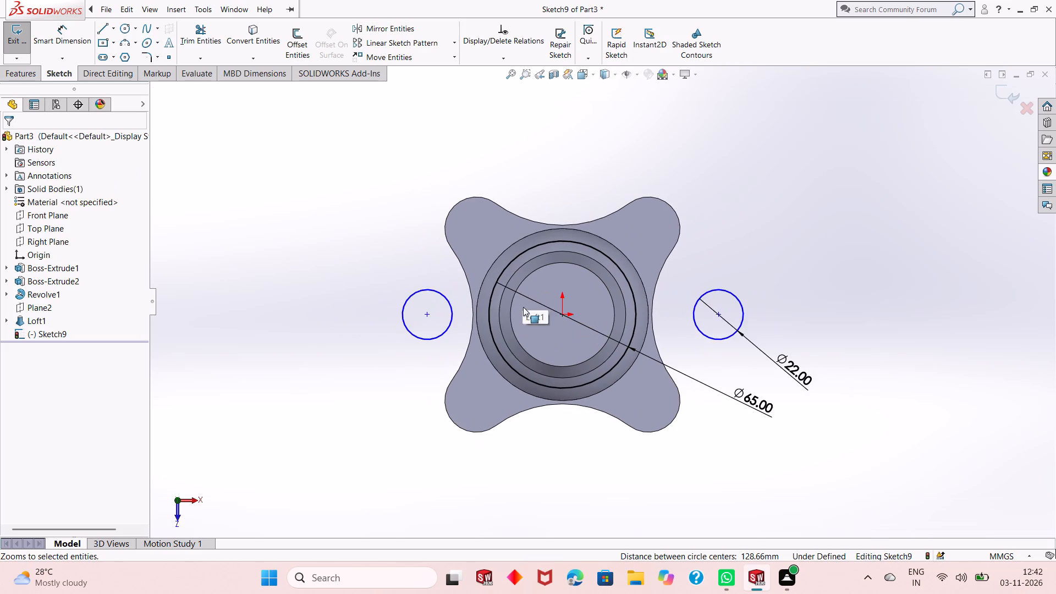
{"action": "scroll", "coordinate": [566, 302], "scroll_direction": "down", "scroll_amount": 2}
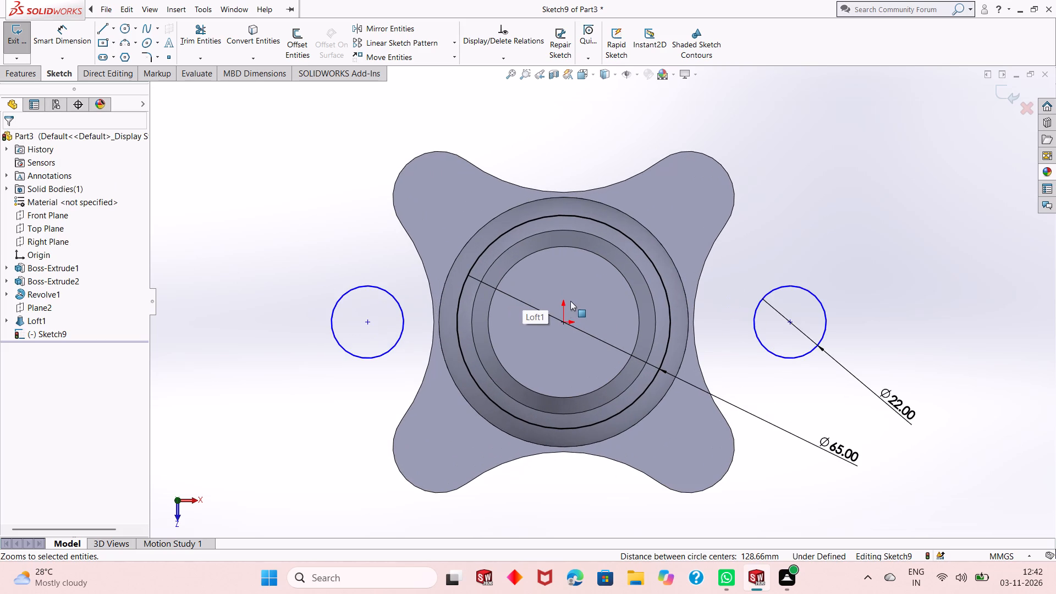
{"action": "scroll", "coordinate": [570, 315], "scroll_direction": "up", "scroll_amount": 1}
{"action": "scroll", "coordinate": [570, 317], "scroll_direction": "down", "scroll_amount": 2}
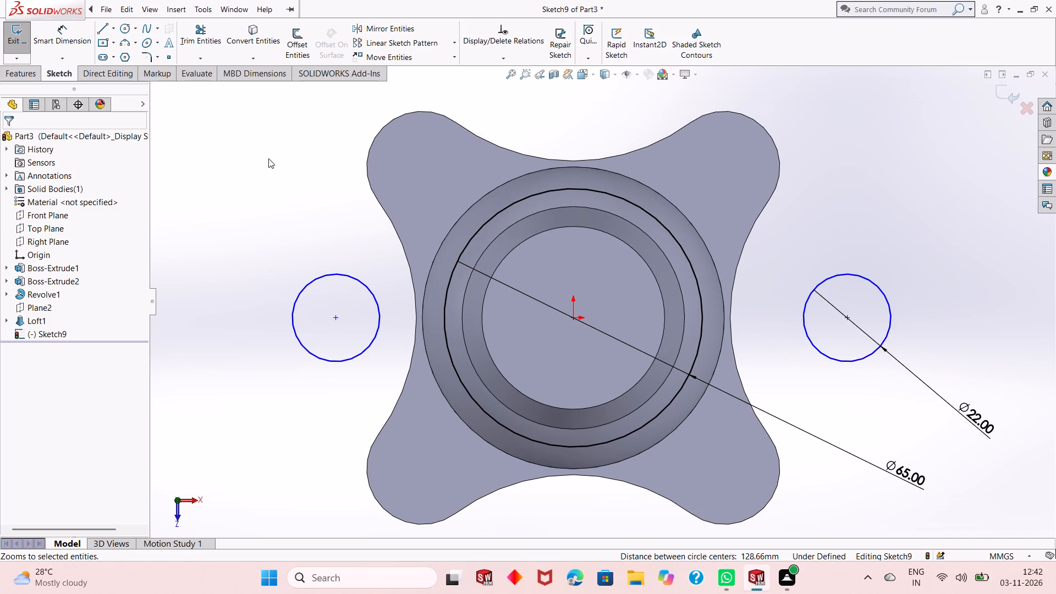
{"action": "left_click", "coordinate": [68, 36]}
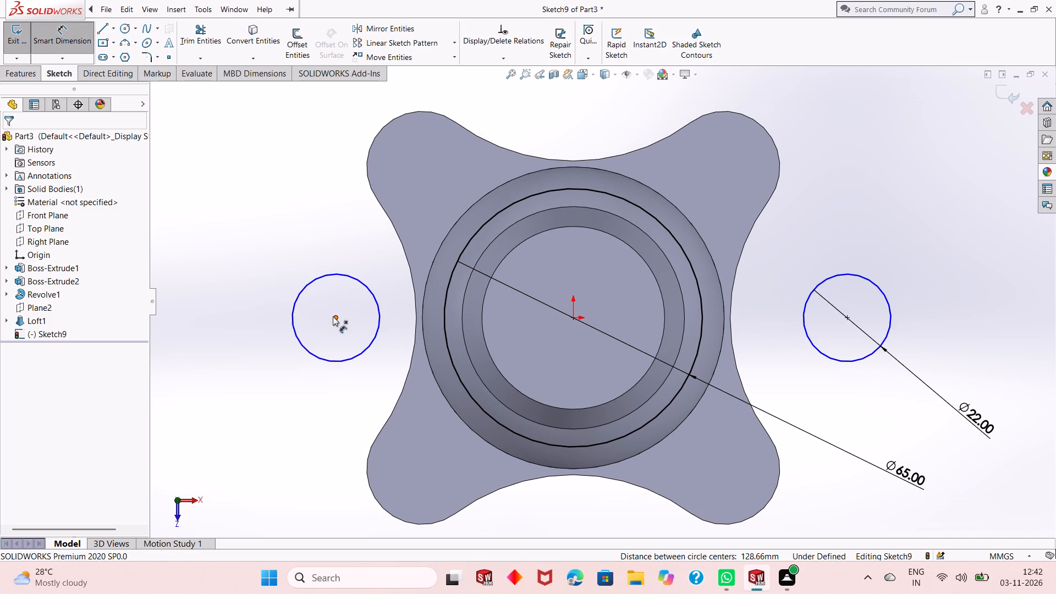
{"action": "left_click", "coordinate": [333, 316]}
{"action": "left_click", "coordinate": [848, 318]}
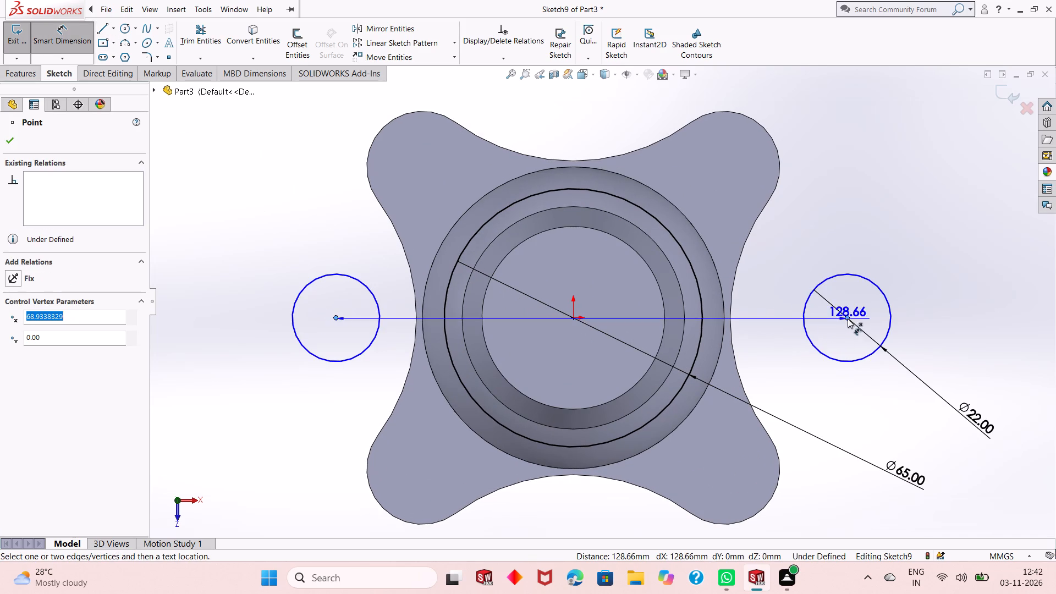
{"action": "scroll", "coordinate": [621, 311], "scroll_direction": "up", "scroll_amount": 2}
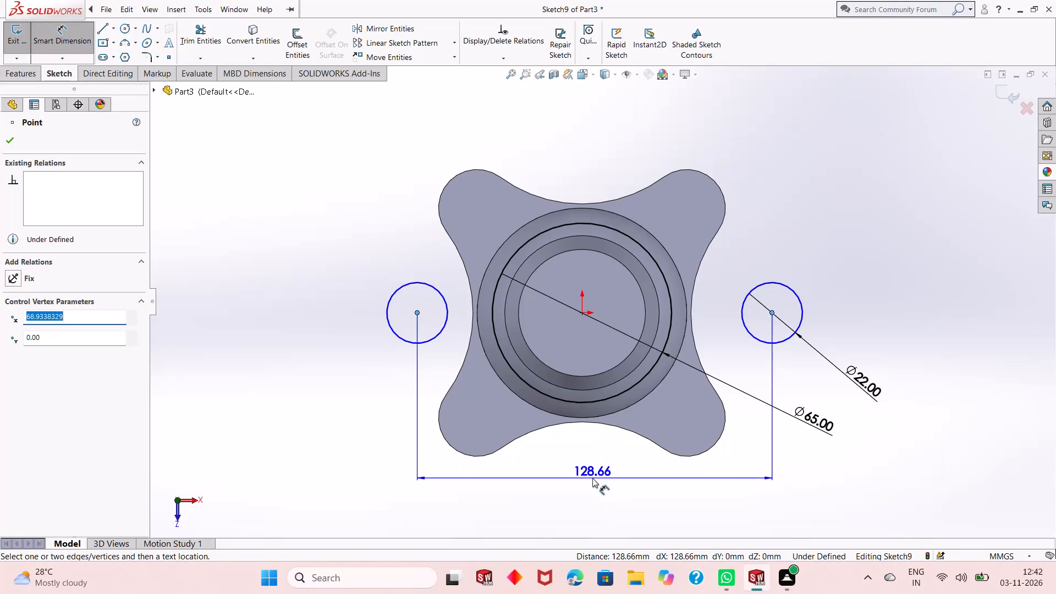
{"action": "left_click", "coordinate": [592, 478]}
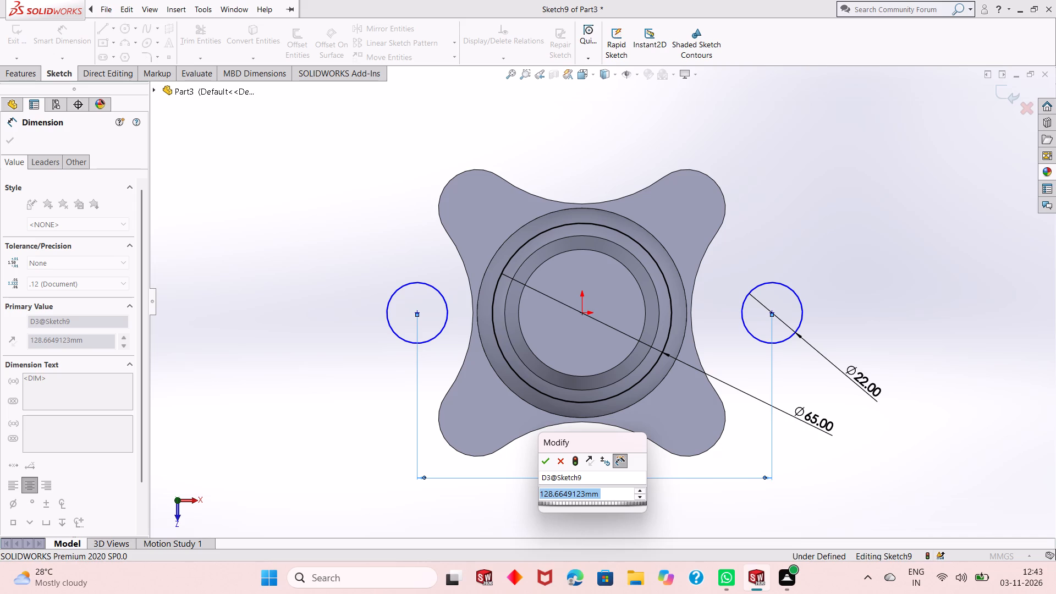
{"action": "type", "text": "100"}
{"action": "key", "text": "Return"}
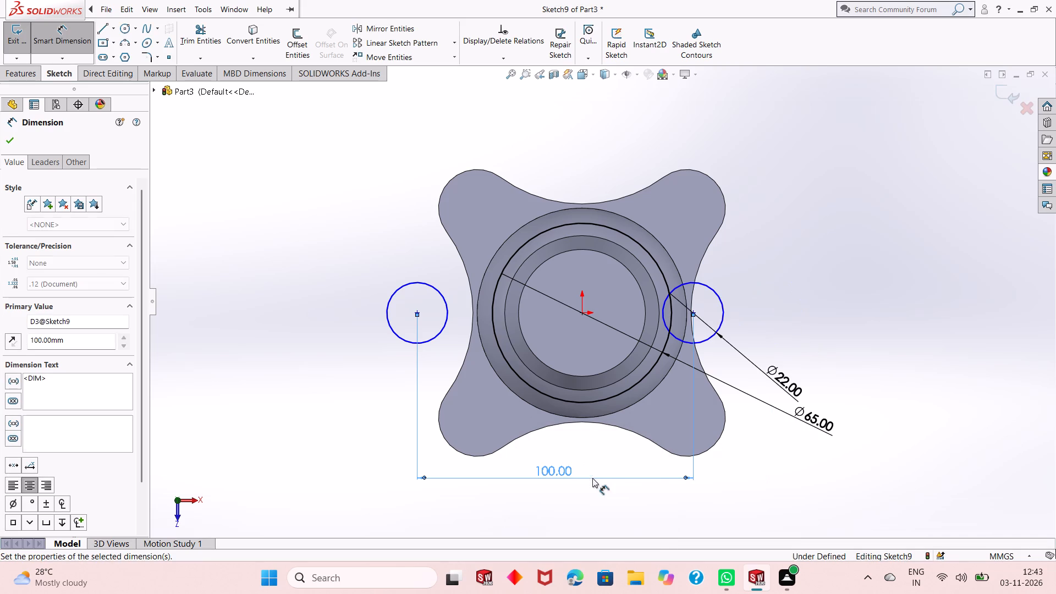
{"action": "key", "text": "Escape"}
{"action": "key", "text": "Escape"}
{"action": "key", "text": "Escape"}
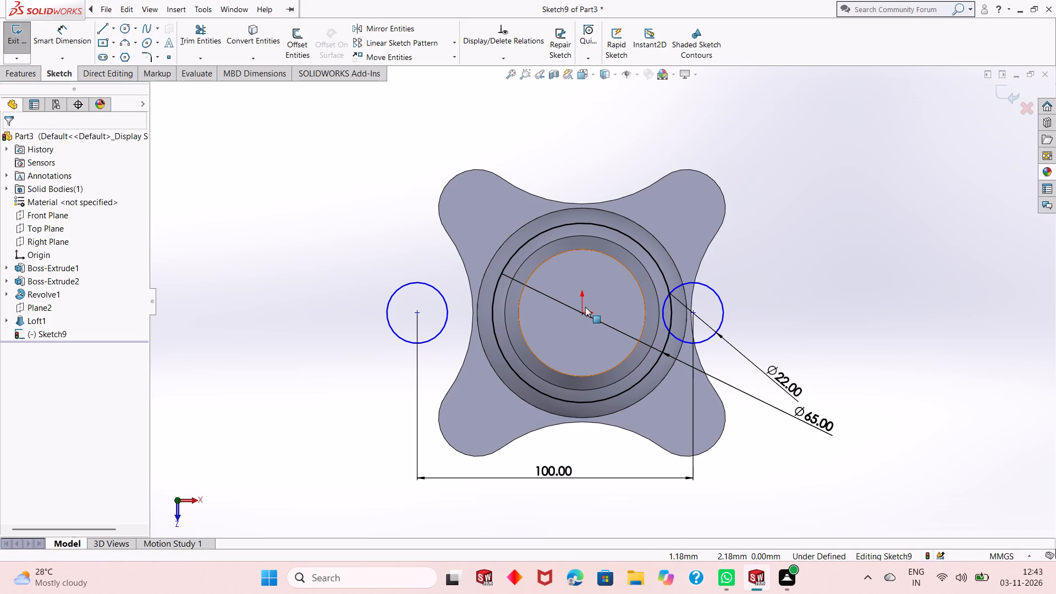
Add a Horizontal relation between the centres of both side circles and the origin.
{"action": "left_click", "coordinate": [419, 315]}
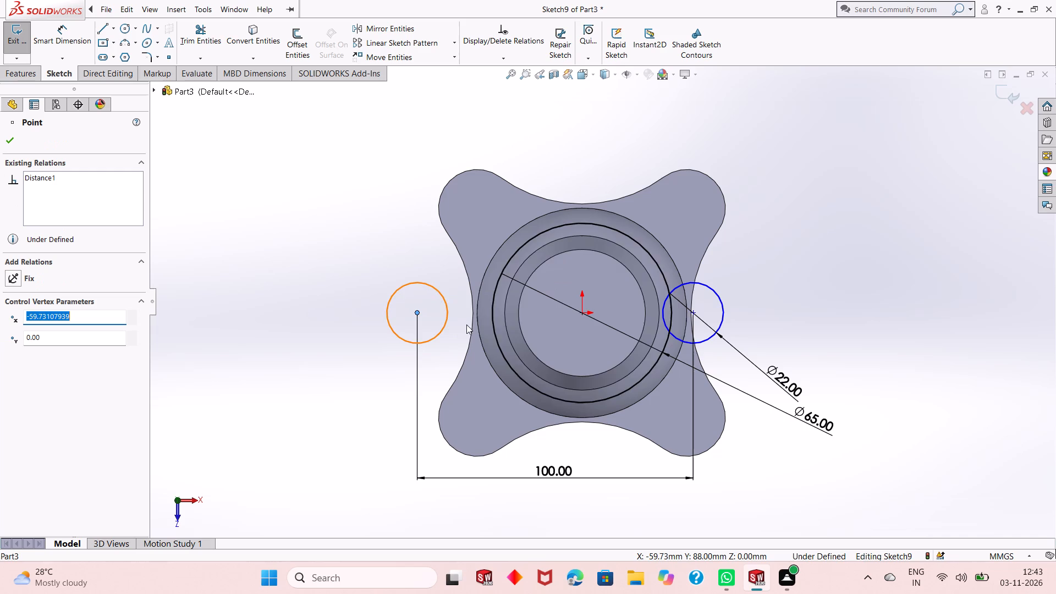
{"action": "left_click", "coordinate": [580, 316], "text": "ctrl"}
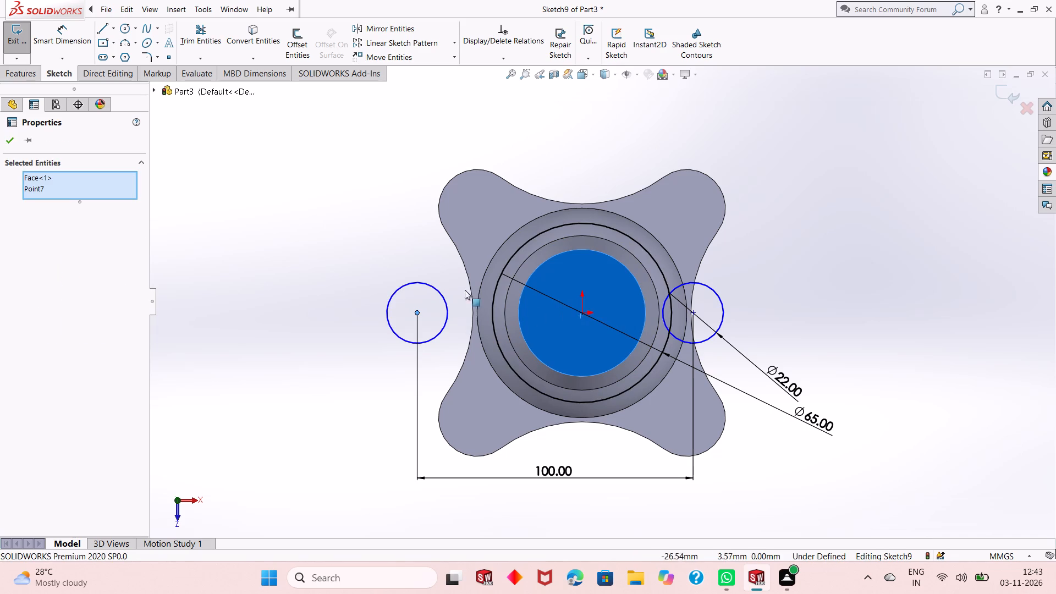
{"action": "right_click", "coordinate": [33, 177]}
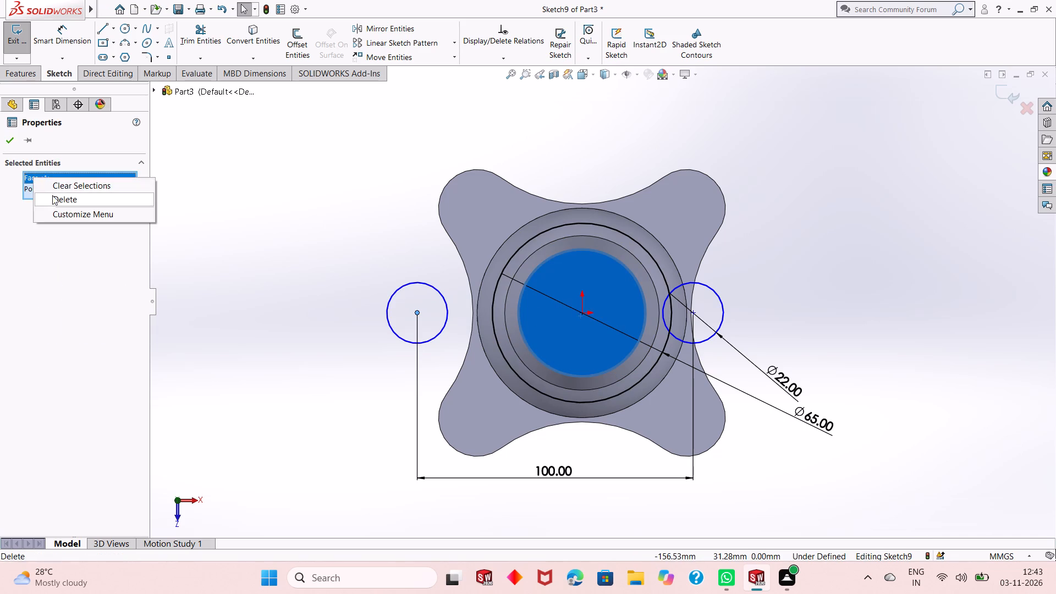
{"action": "left_click", "coordinate": [53, 196]}
{"action": "left_click", "coordinate": [581, 316], "text": "ctrl"}
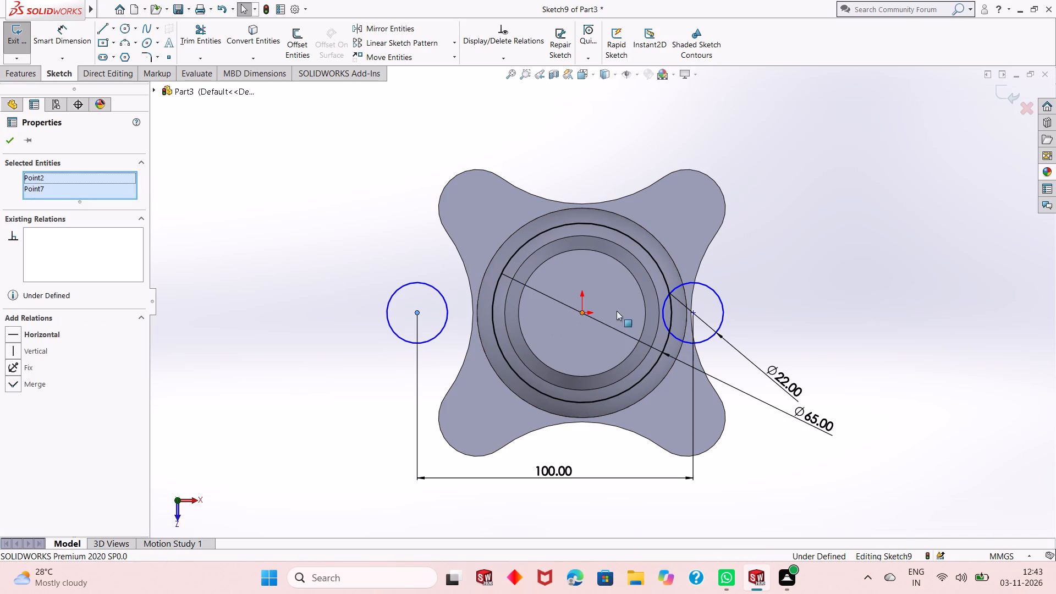
{"action": "left_click", "coordinate": [696, 312], "text": "ctrl"}
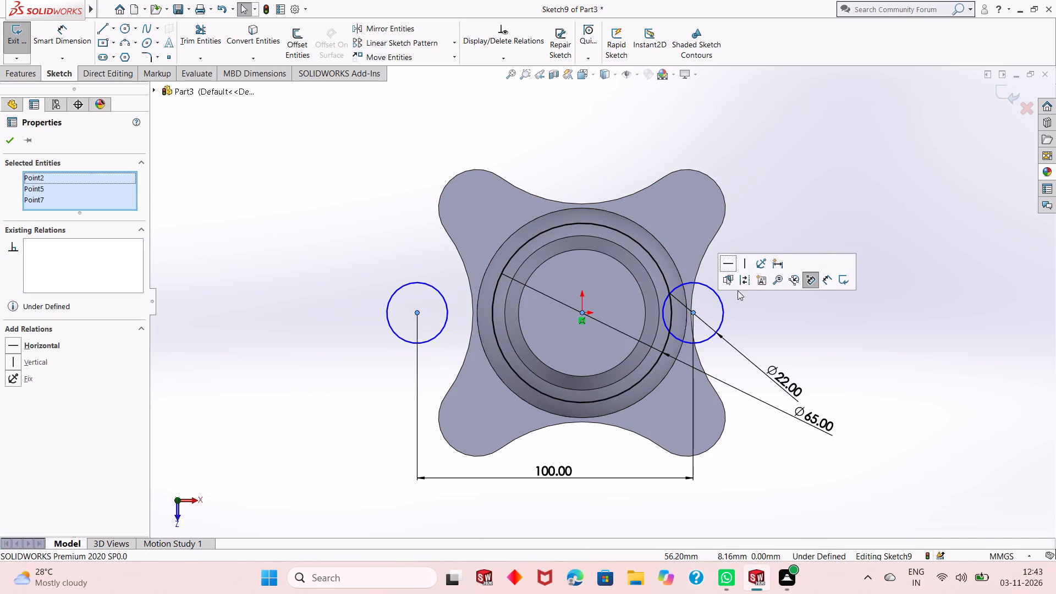
{"action": "left_click", "coordinate": [728, 263]}
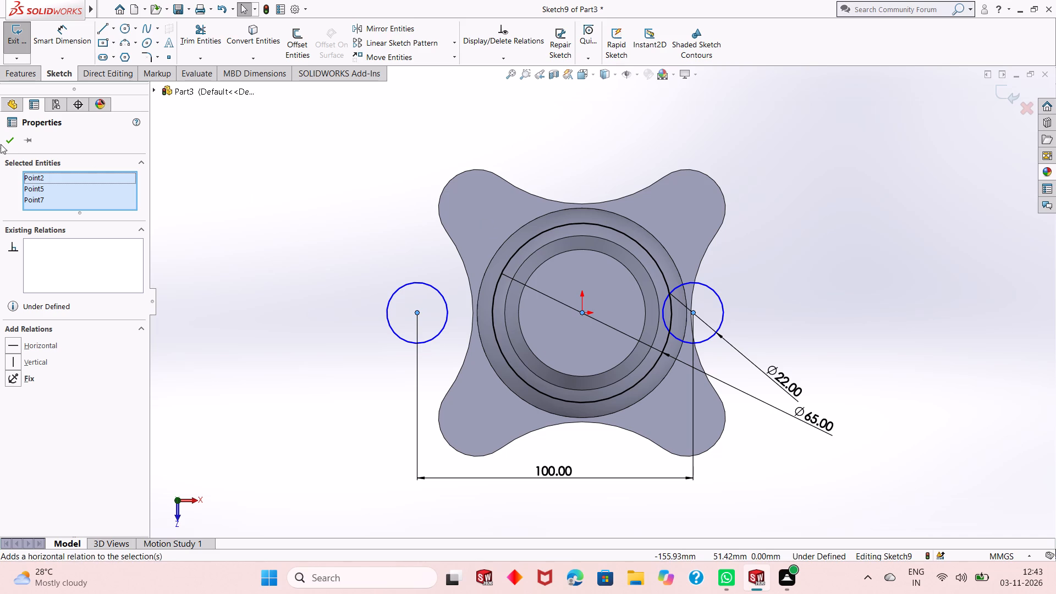
{"action": "left_click", "coordinate": [4, 144]}
Sketch a short vertical centerline about 6 mm long from the origin toward positive Z.
{"action": "left_click", "coordinate": [113, 29]}
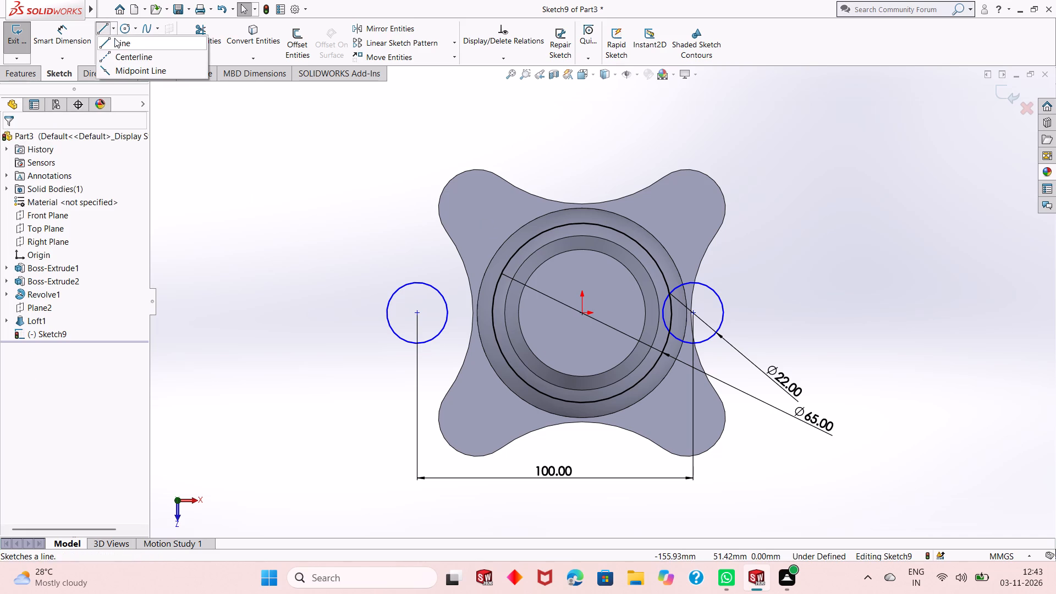
{"action": "left_click", "coordinate": [114, 52]}
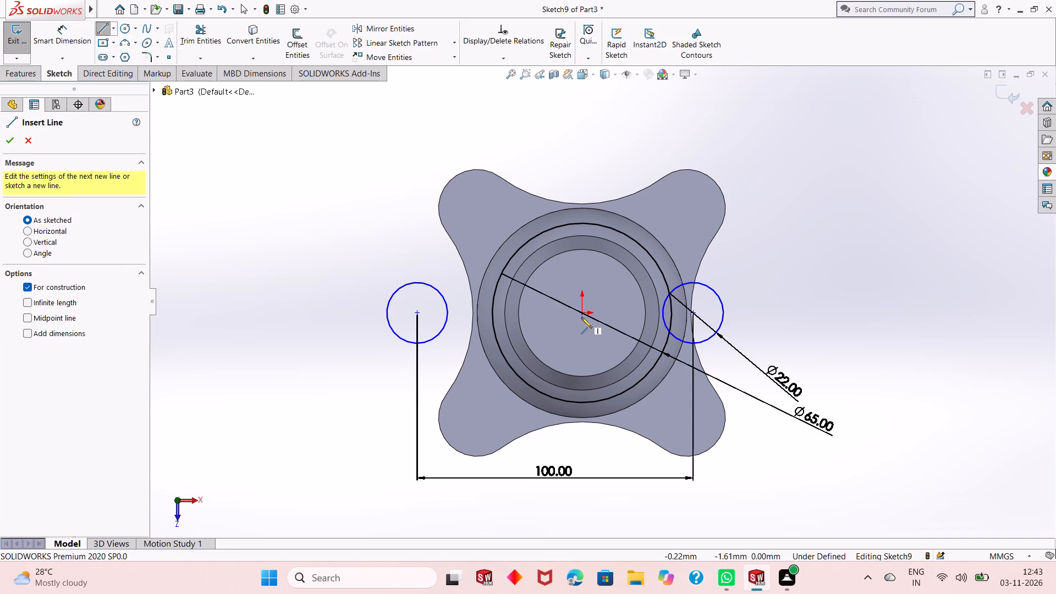
{"action": "left_click", "coordinate": [581, 314]}
{"action": "left_click", "coordinate": [581, 329]}
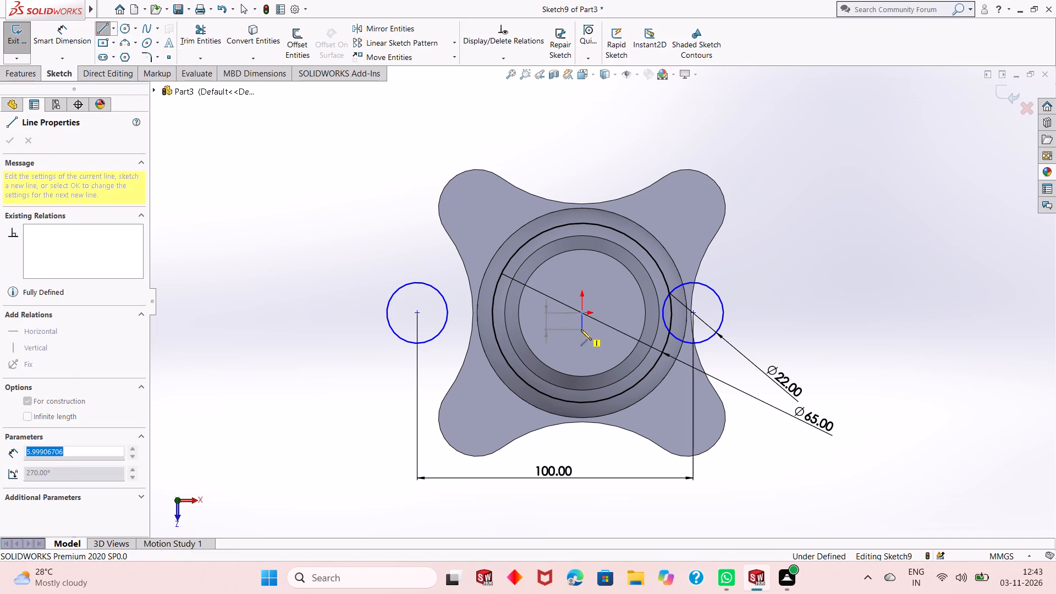
{"action": "right_click", "coordinate": [779, 280]}
{"action": "left_click", "coordinate": [796, 289]}
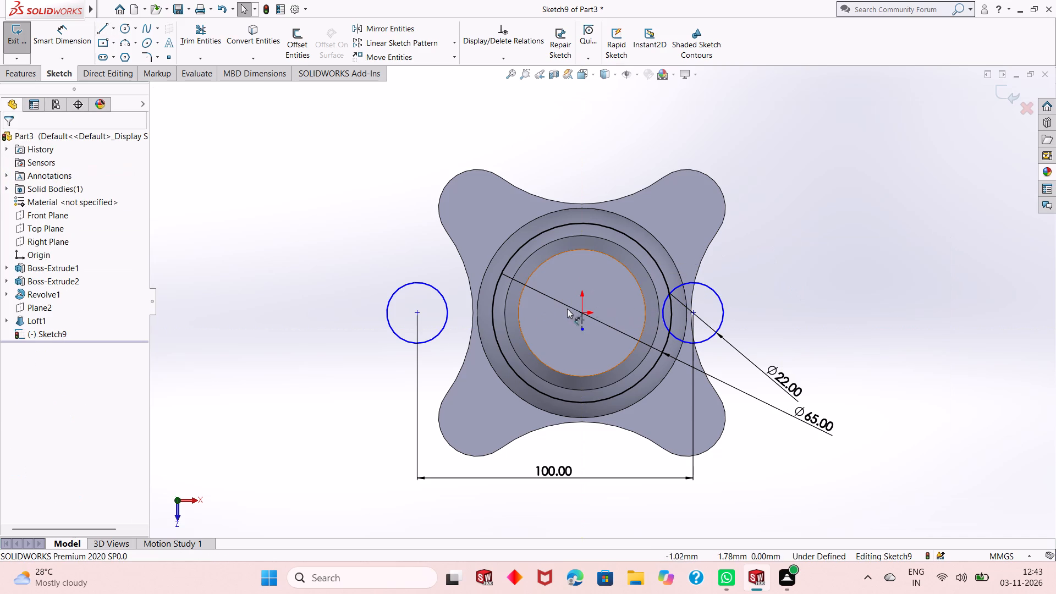
Make the centres of the two side circles symmetric about the short vertical centerline.
{"action": "scroll", "coordinate": [542, 321], "scroll_direction": "down", "scroll_amount": 2}
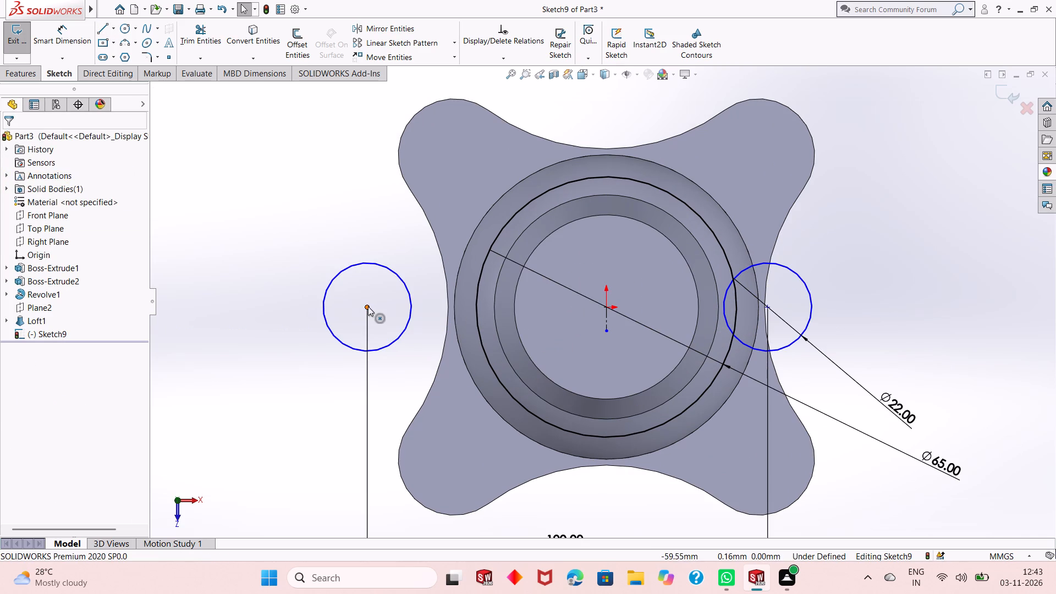
{"action": "left_click", "coordinate": [368, 306]}
{"action": "left_click", "coordinate": [606, 316], "text": "ctrl"}
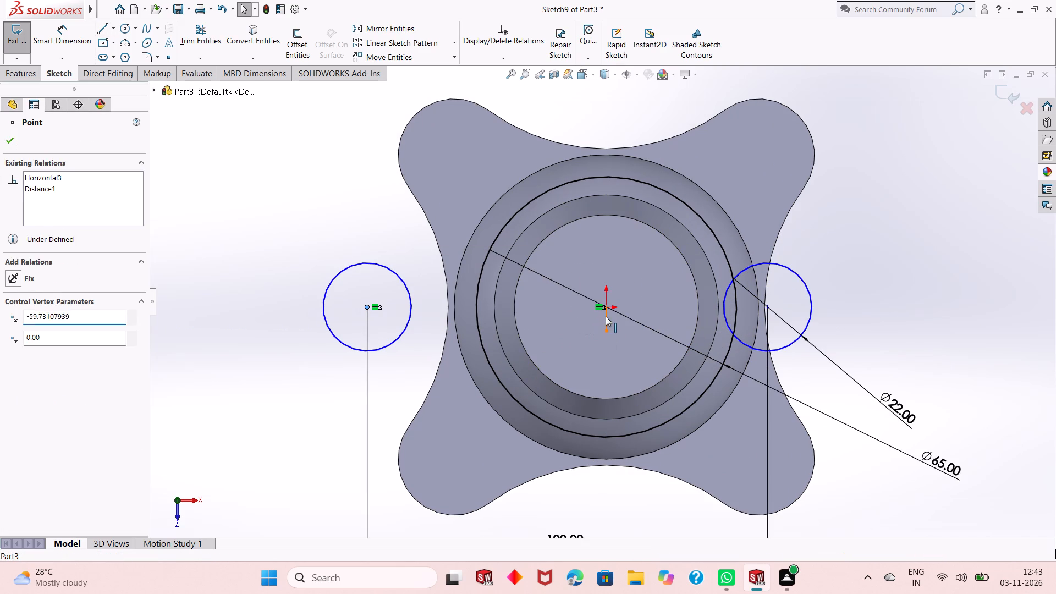
{"action": "left_click", "coordinate": [768, 306], "text": "ctrl"}
{"action": "left_click", "coordinate": [802, 258]}
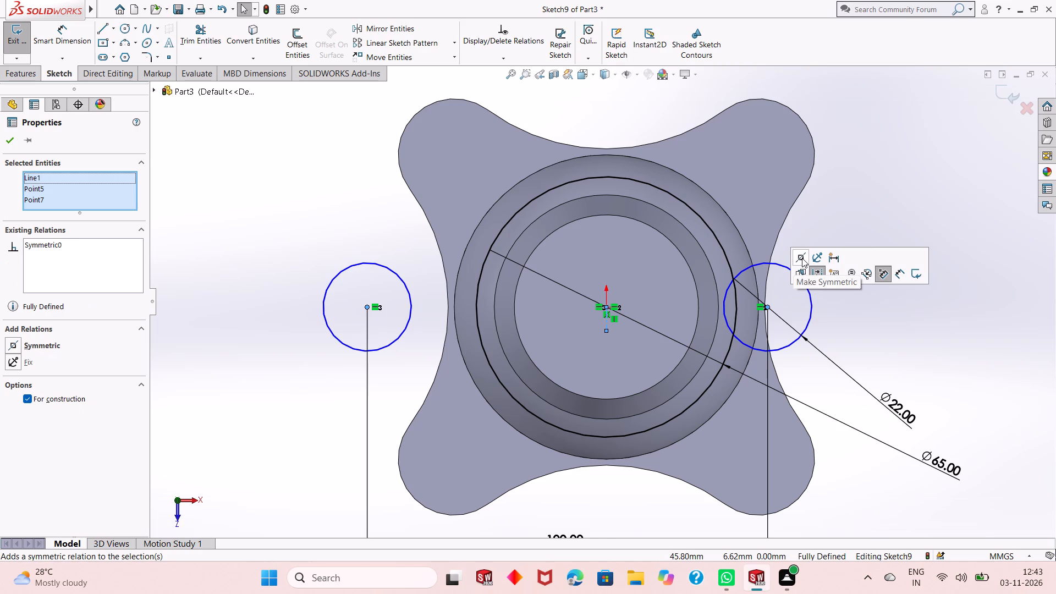
{"action": "scroll", "coordinate": [606, 355], "scroll_direction": "up", "scroll_amount": 2}
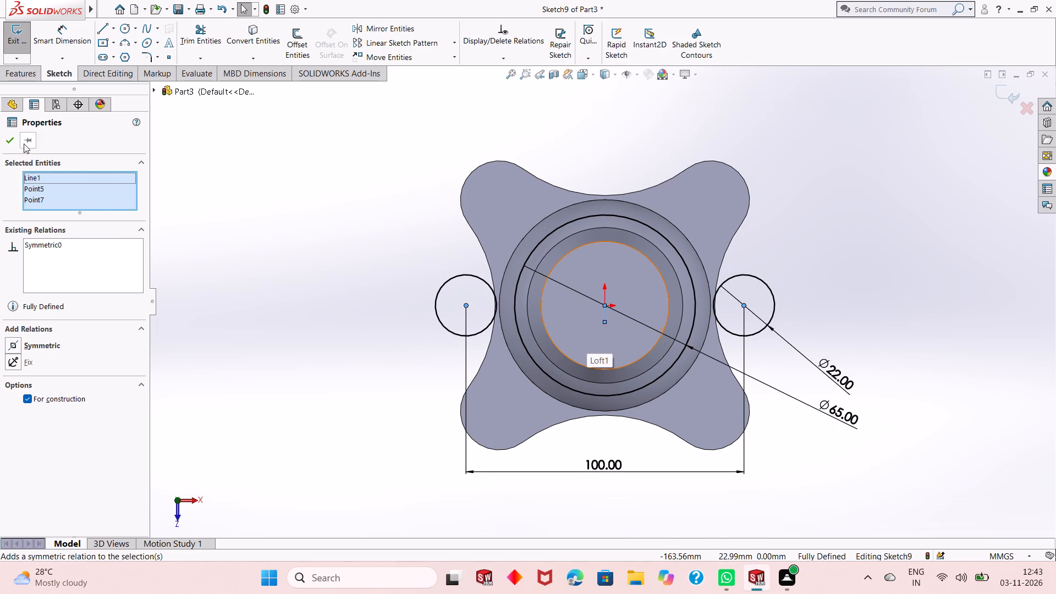
{"action": "left_click", "coordinate": [12, 137]}
Draw a tangent line from the negative-X side circle to the 65 mm circle on the negative Z side.
{"action": "scroll", "coordinate": [540, 310], "scroll_direction": "up", "scroll_amount": 1}
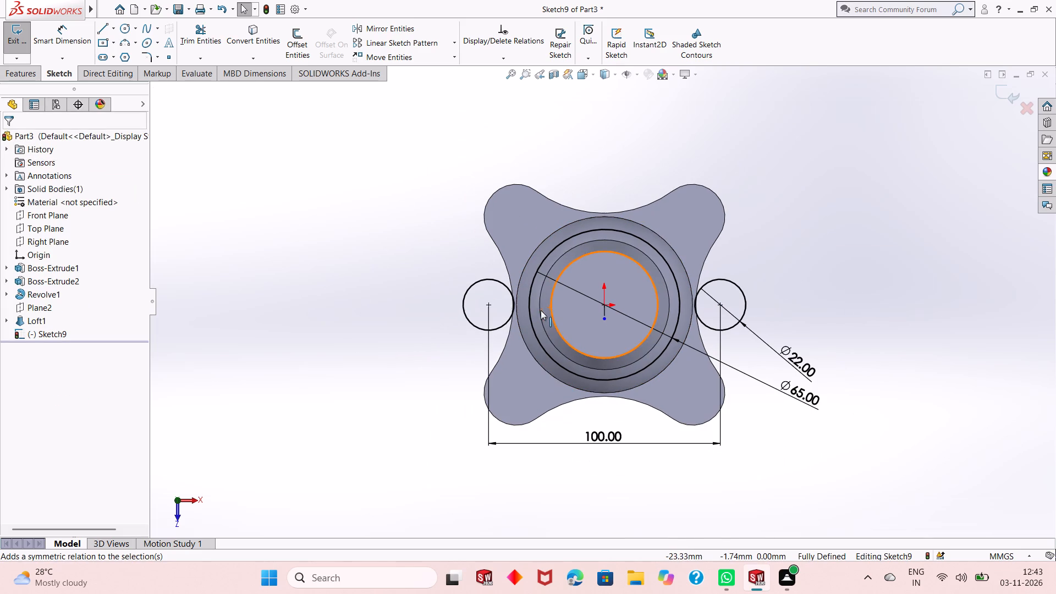
{"action": "scroll", "coordinate": [626, 308], "scroll_direction": "down", "scroll_amount": 1}
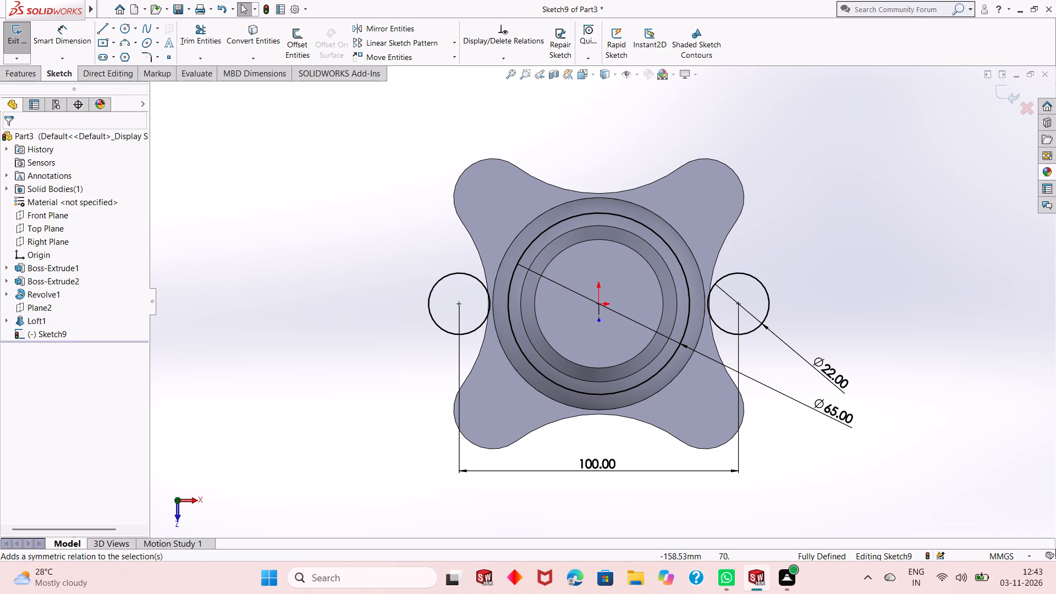
{"action": "left_click", "coordinate": [102, 32]}
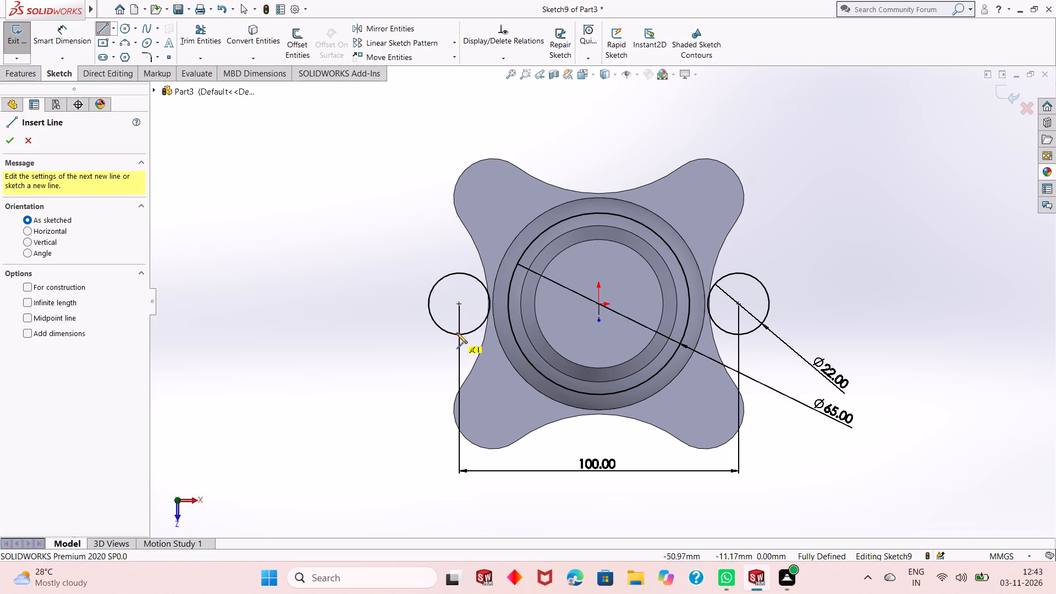
{"action": "left_click", "coordinate": [437, 282]}
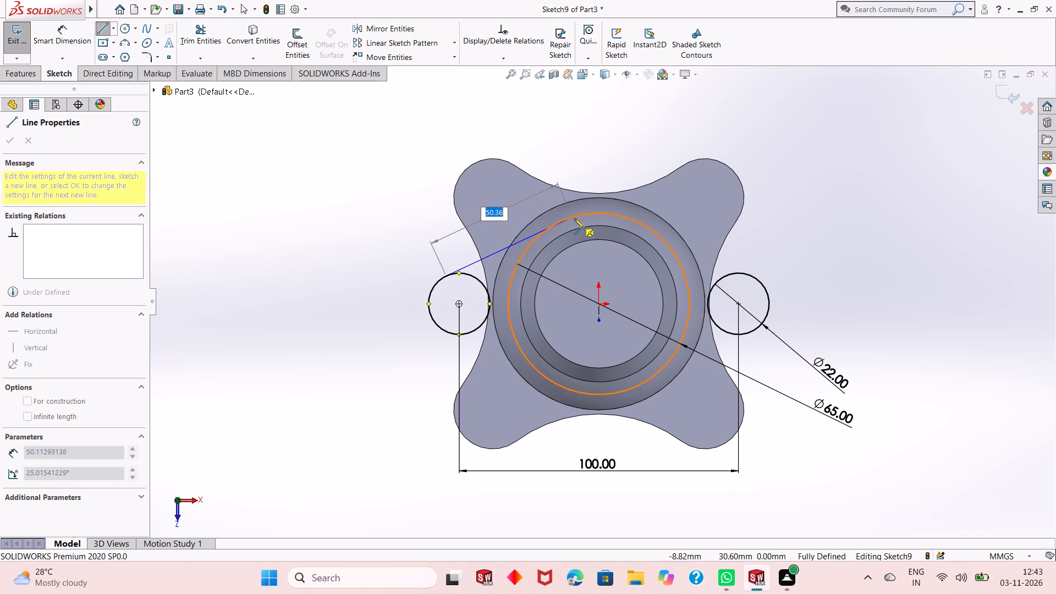
{"action": "left_click", "coordinate": [567, 219]}
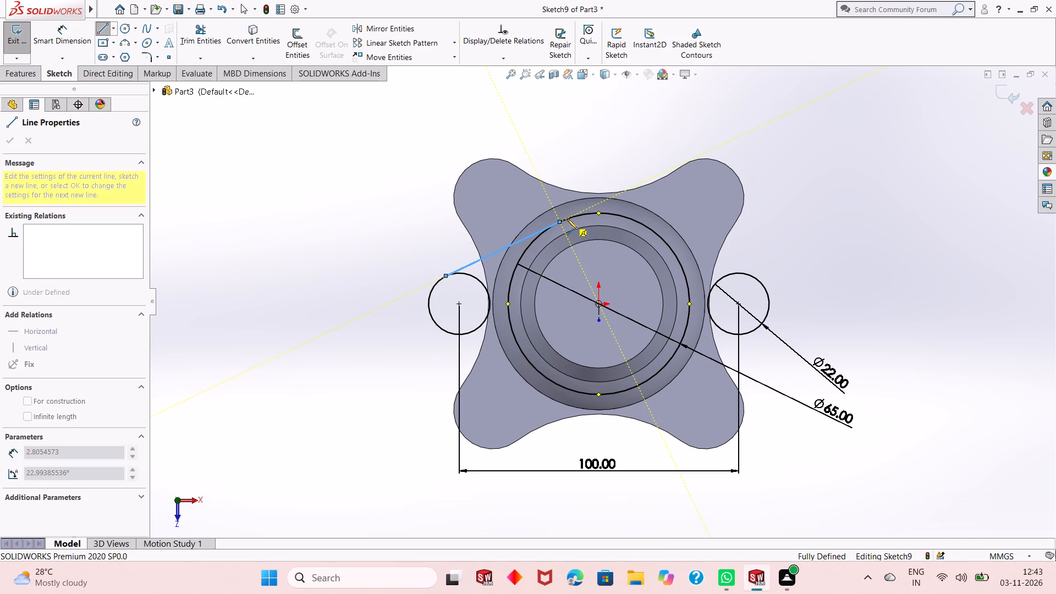
{"action": "key", "text": "Escape"}
{"action": "key", "text": "Escape"}
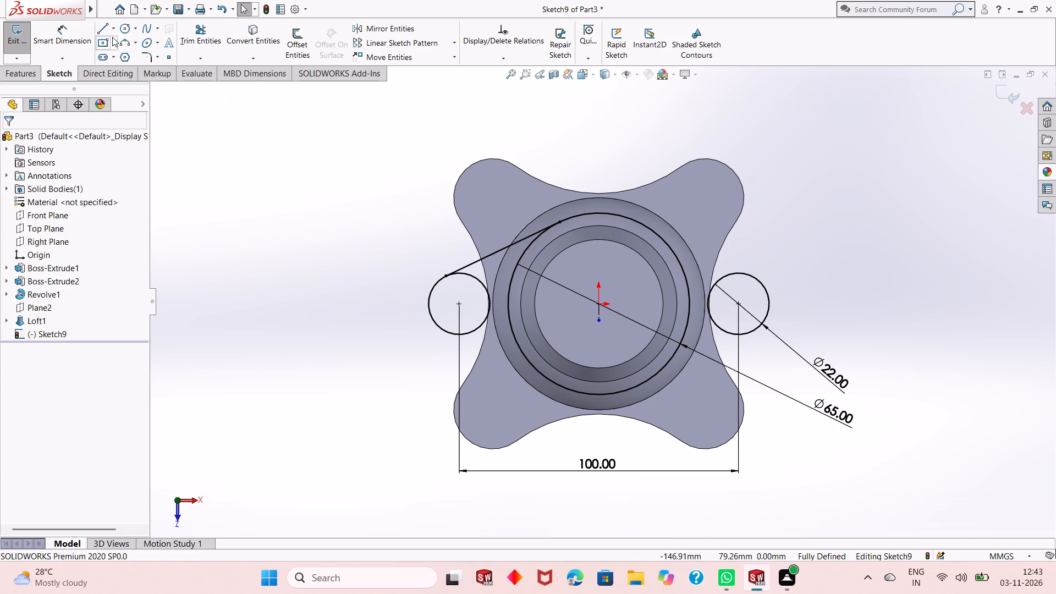
Draw a line about 43 mm long from the negative-X side circle to the 65 mm circle on the positive Z side.
{"action": "left_click", "coordinate": [106, 29]}
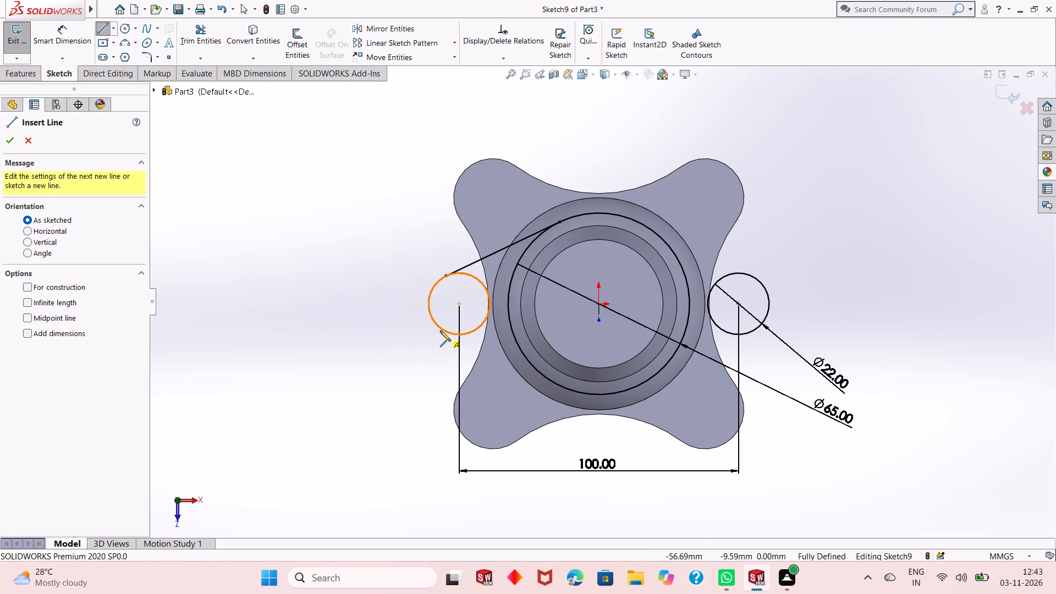
{"action": "left_click", "coordinate": [444, 331]}
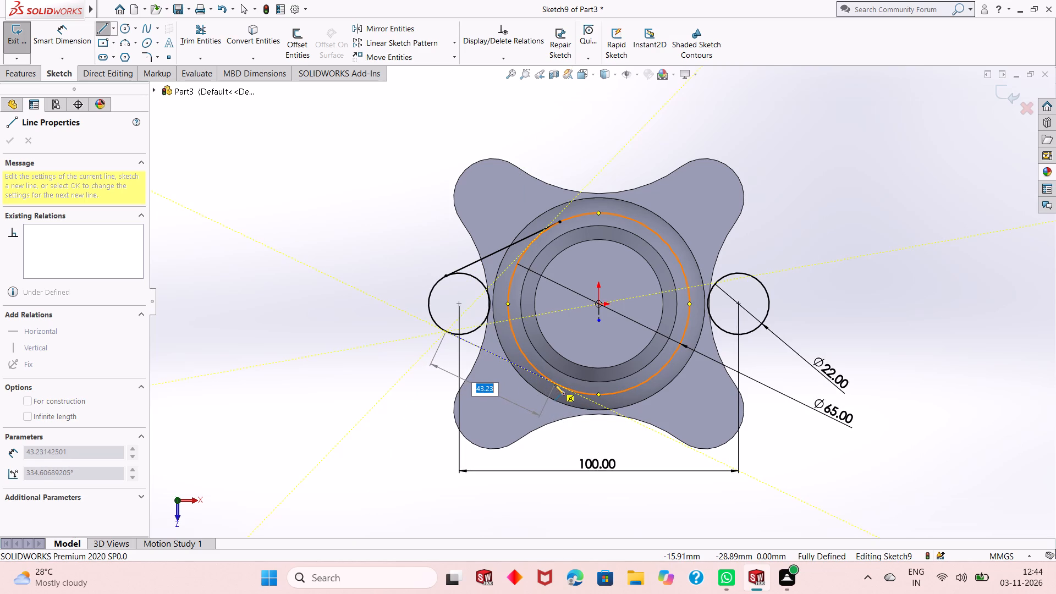
{"action": "left_click", "coordinate": [554, 384]}
{"action": "key", "text": "Escape"}
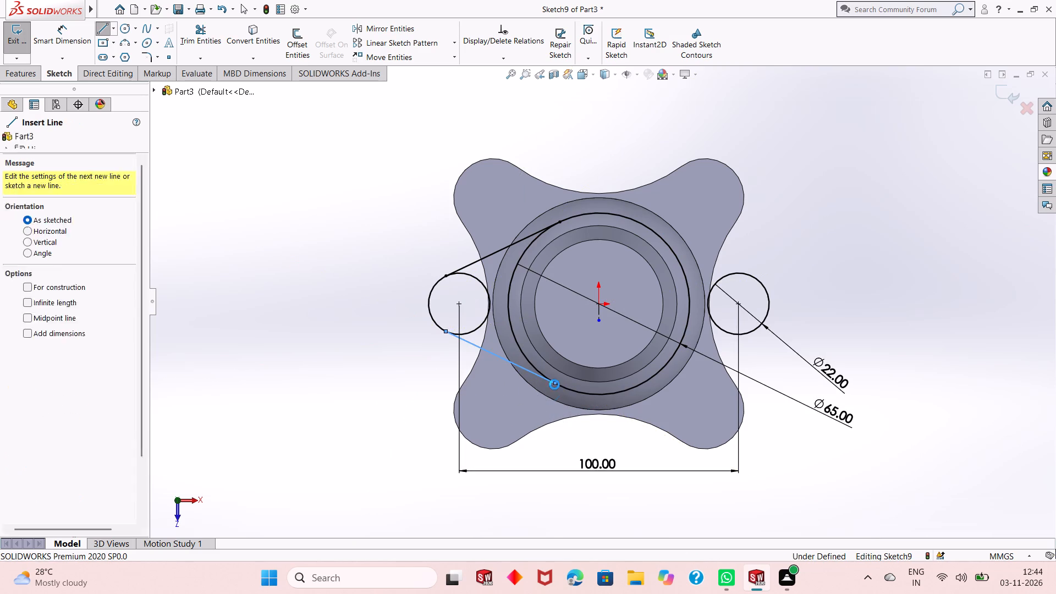
{"action": "key", "text": "Escape"}
Draw a tangent line about 45 mm long from the 65 mm circle to the positive-X side circle on the negative Z side.
{"action": "left_click", "coordinate": [109, 34]}
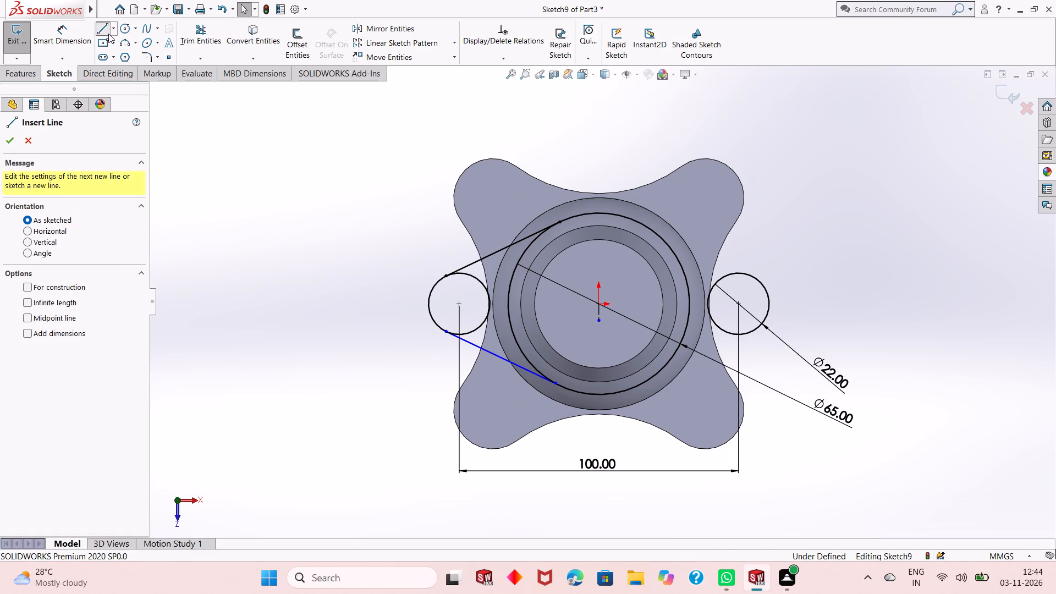
{"action": "left_click", "coordinate": [642, 226]}
{"action": "left_click", "coordinate": [753, 276]}
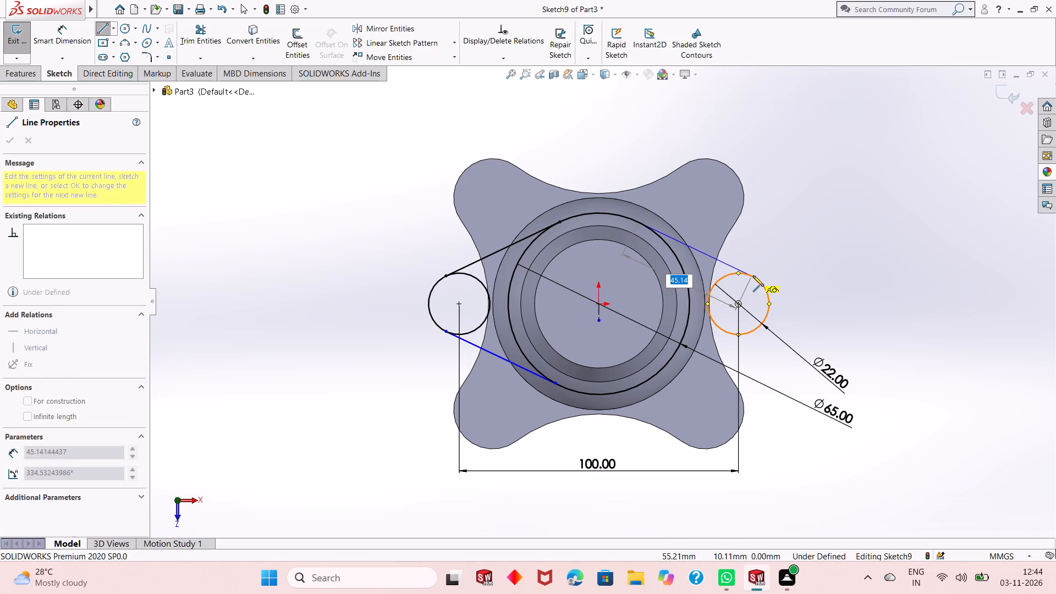
{"action": "key", "text": "Escape"}
{"action": "key", "text": "Escape"}
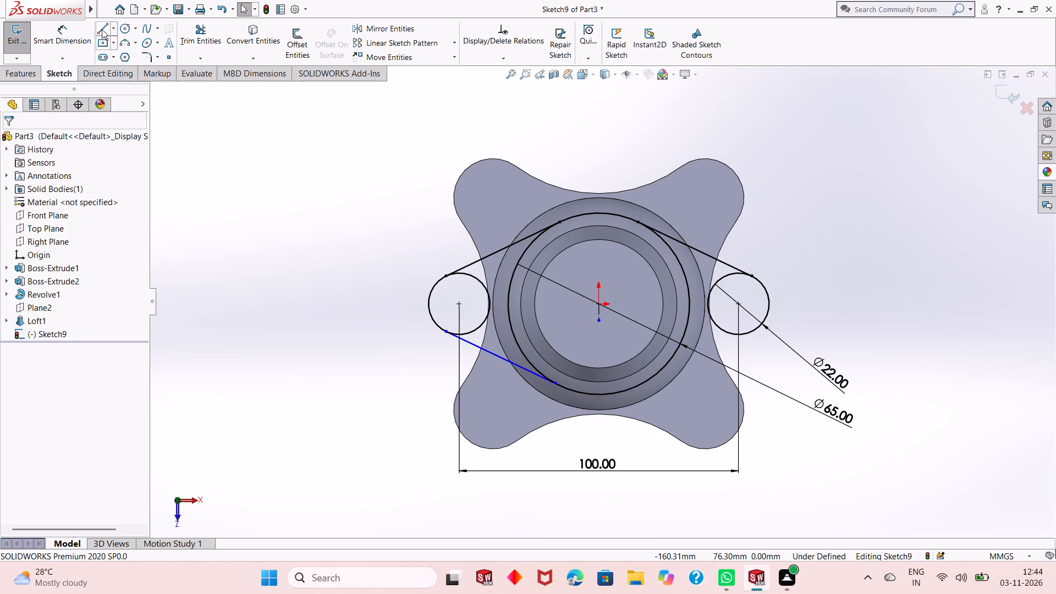
Draw a tangent line from the 65 mm circle to the positive-X side circle on the positive Z side.
{"action": "left_click", "coordinate": [97, 24]}
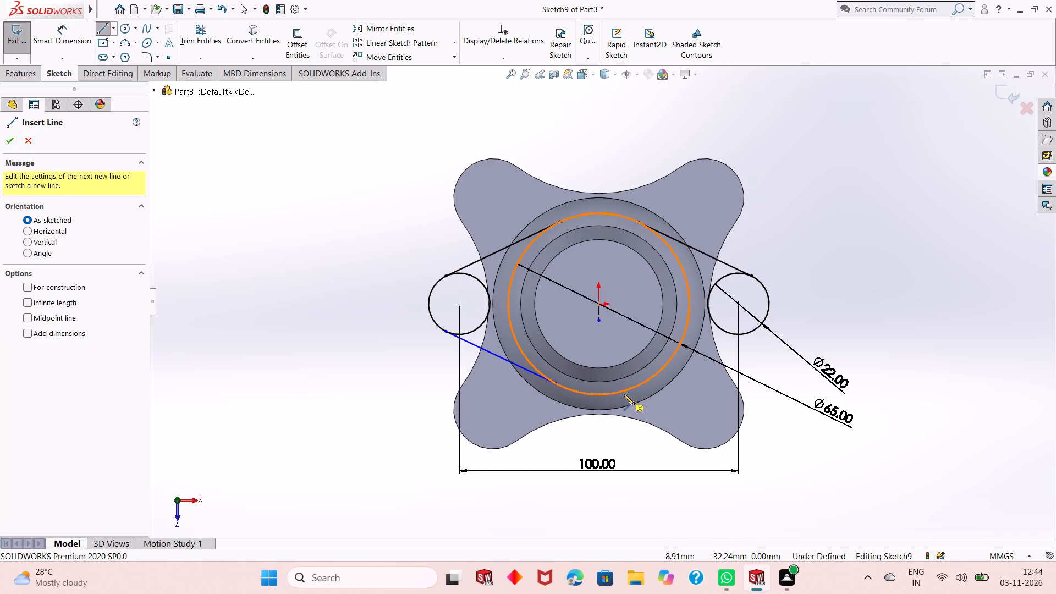
{"action": "left_click", "coordinate": [624, 394]}
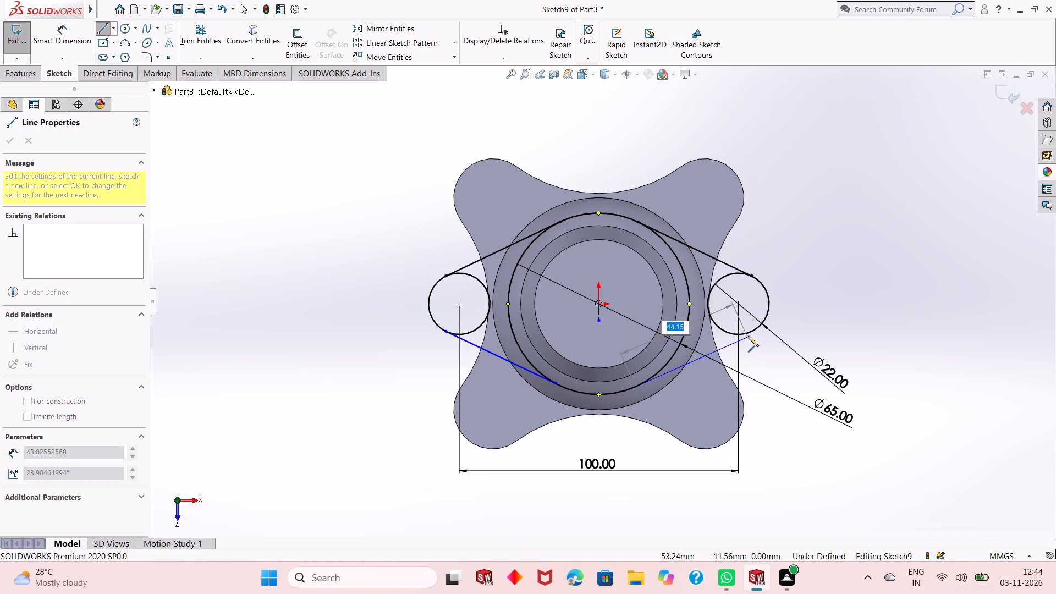
{"action": "left_click", "coordinate": [751, 333]}
{"action": "key", "text": "Escape"}
{"action": "key", "text": "Escape"}
{"action": "key", "text": "Escape"}
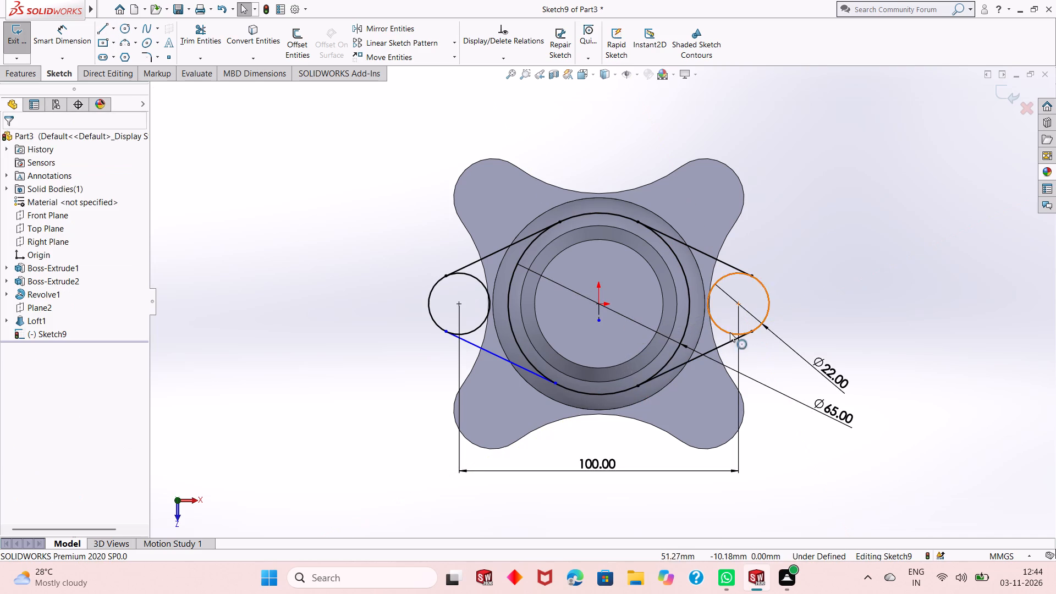
Make the line on the negative-X, positive-Z side tangent to both its side circle and the 65 mm circle.
{"action": "left_click", "coordinate": [477, 343]}
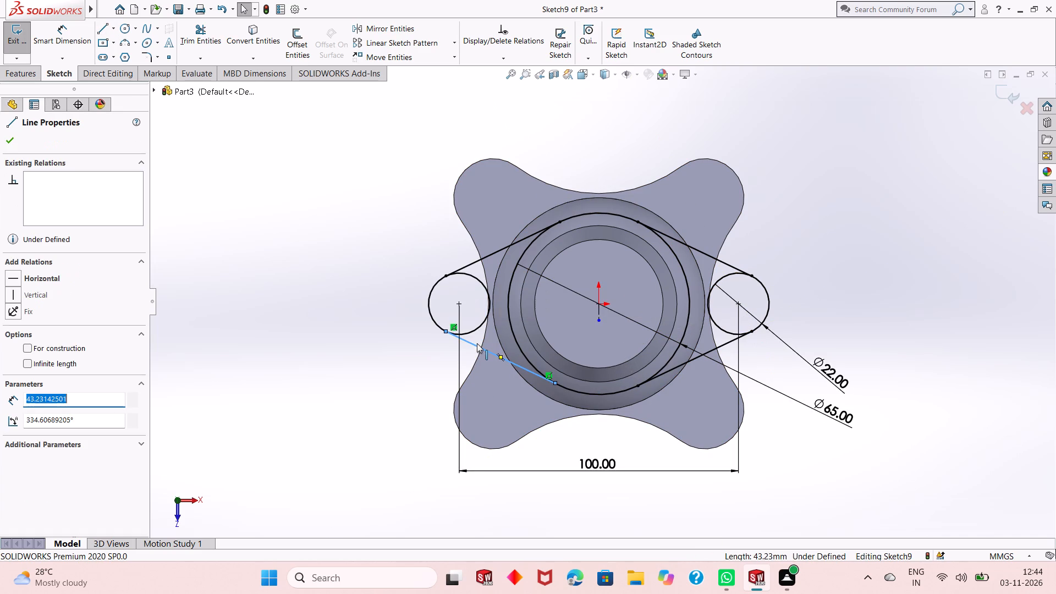
{"action": "left_click", "coordinate": [477, 327], "text": "ctrl"}
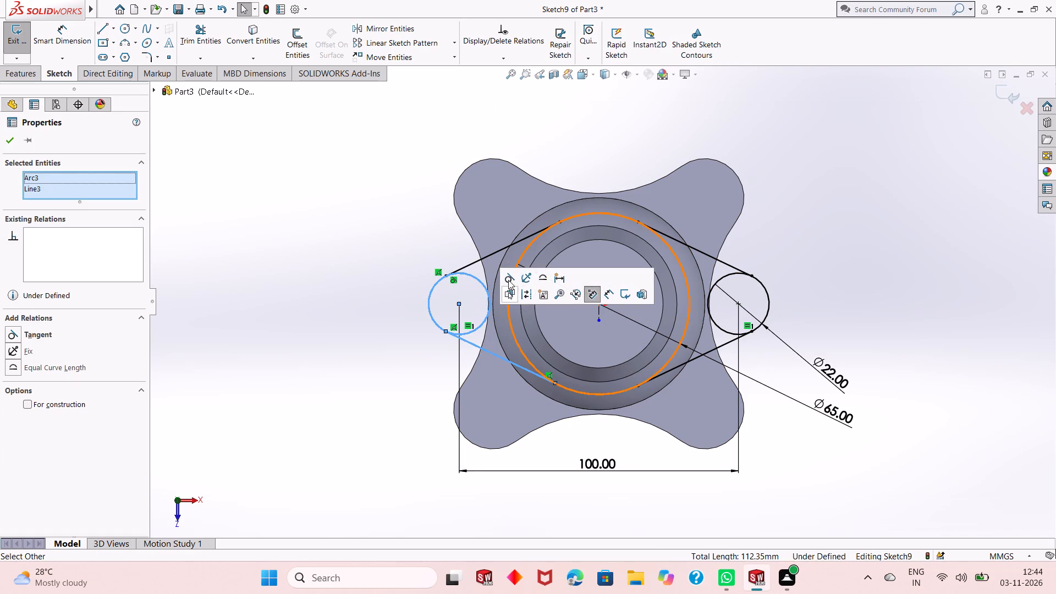
{"action": "left_click", "coordinate": [508, 274]}
{"action": "left_click", "coordinate": [9, 141]}
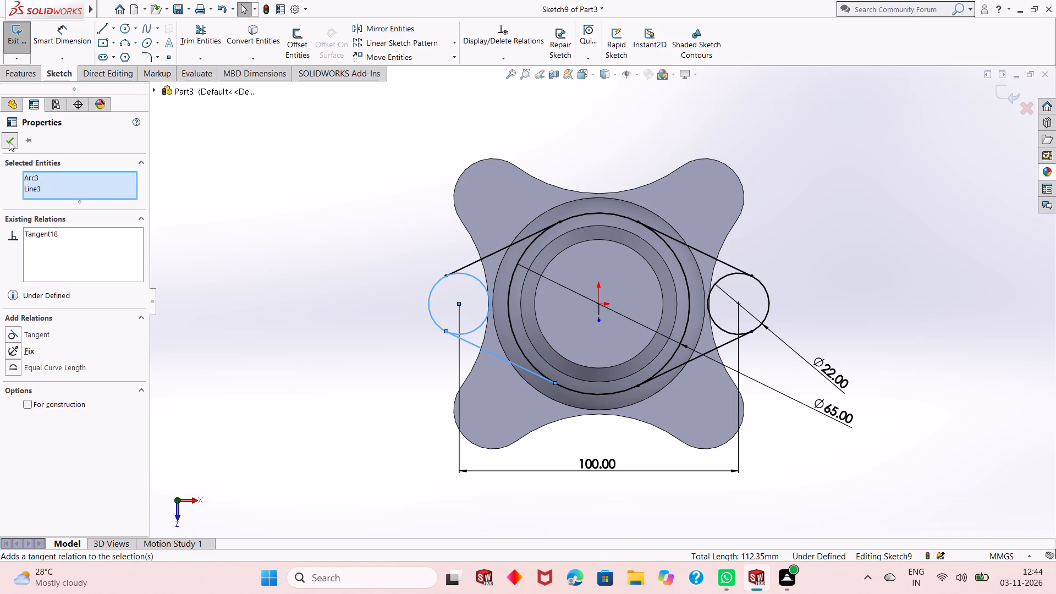
{"action": "left_click", "coordinate": [473, 346]}
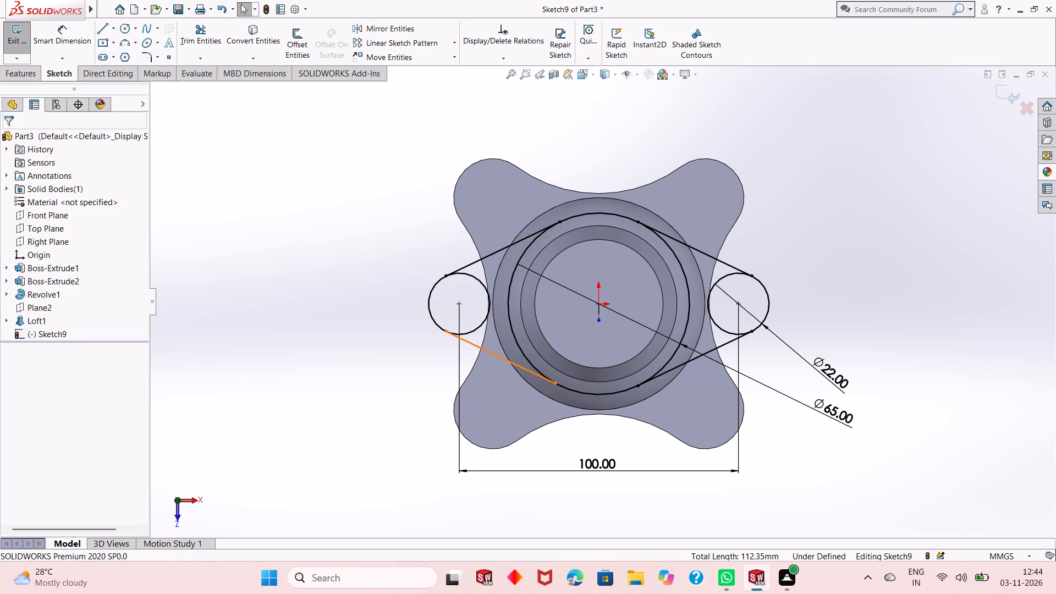
{"action": "left_click", "coordinate": [571, 391], "text": "ctrl"}
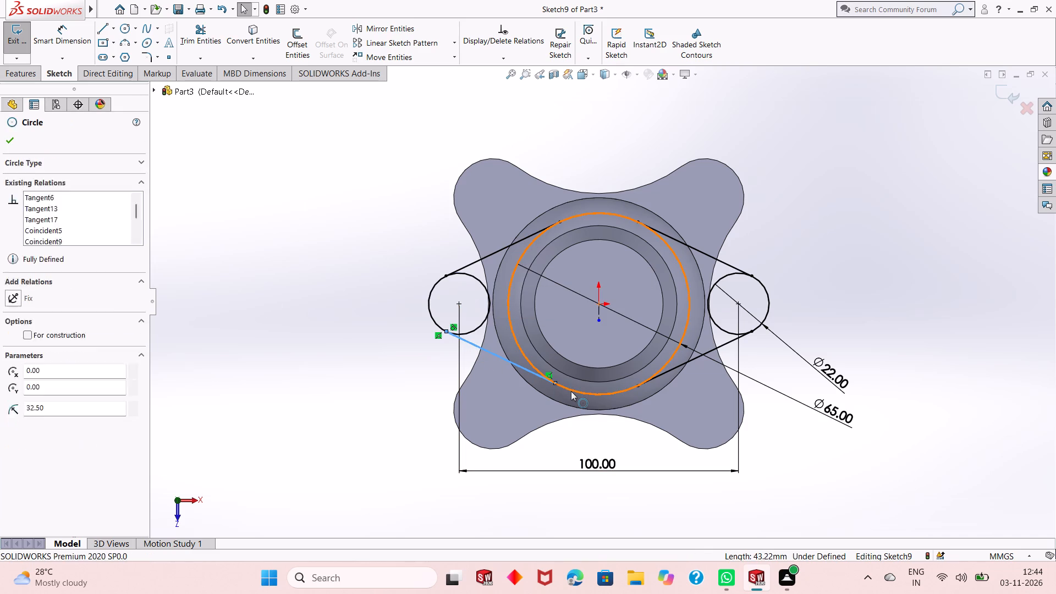
{"action": "left_click", "coordinate": [602, 347]}
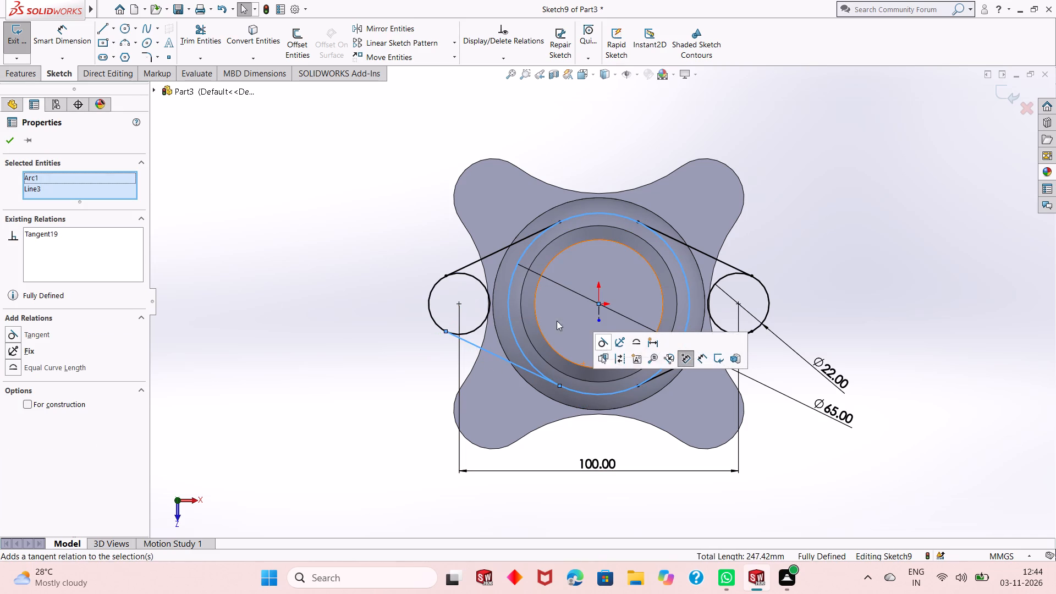
Trim the inner arcs of both 22 mm circles and both side arcs of the 65 mm circle, keeping one closed flange outline.
{"action": "left_click", "coordinate": [3, 144]}
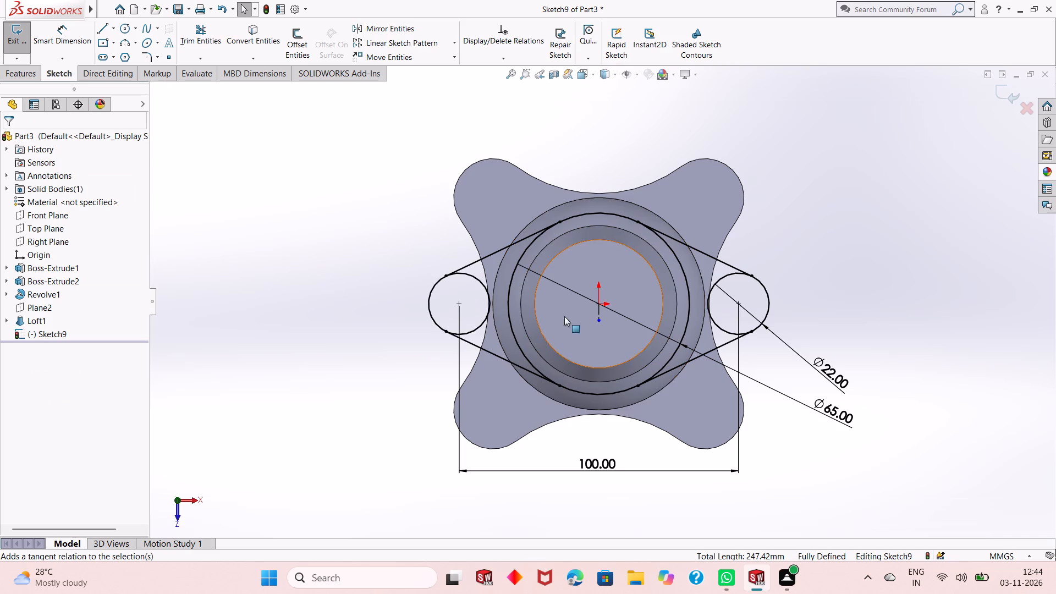
{"action": "scroll", "coordinate": [578, 306], "scroll_direction": "down", "scroll_amount": 2}
{"action": "scroll", "coordinate": [624, 303], "scroll_direction": "up", "scroll_amount": 1}
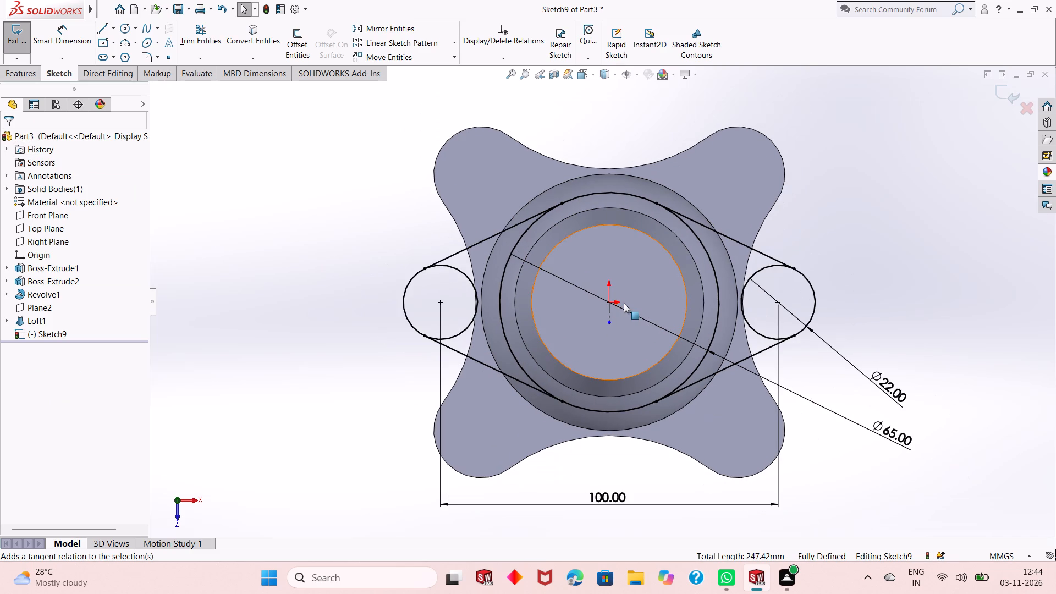
{"action": "left_click", "coordinate": [208, 41]}
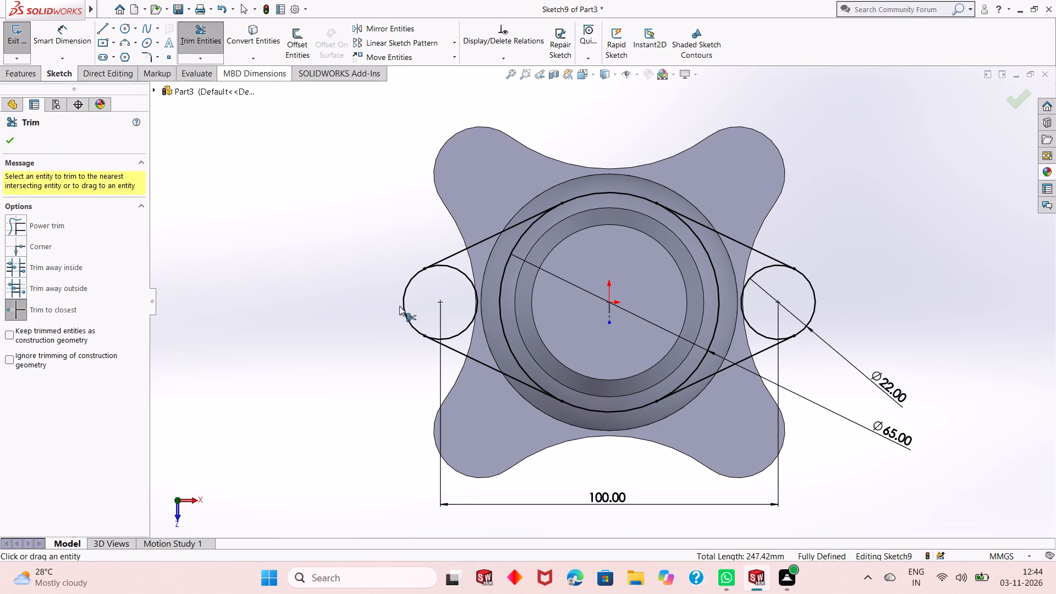
{"action": "left_click", "coordinate": [465, 272]}
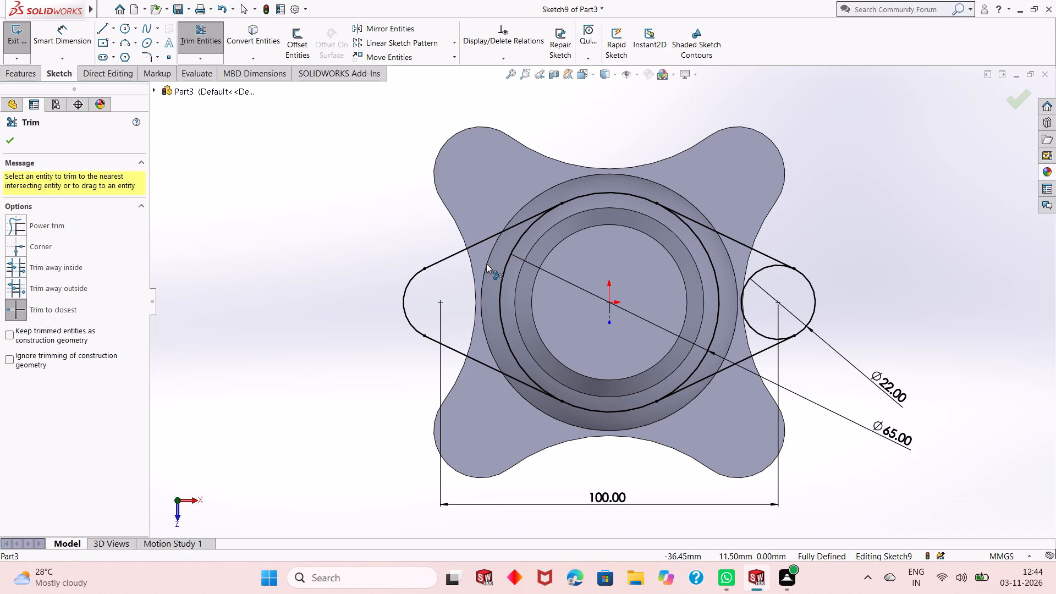
{"action": "left_click", "coordinate": [499, 296]}
{"action": "left_click", "coordinate": [711, 261]}
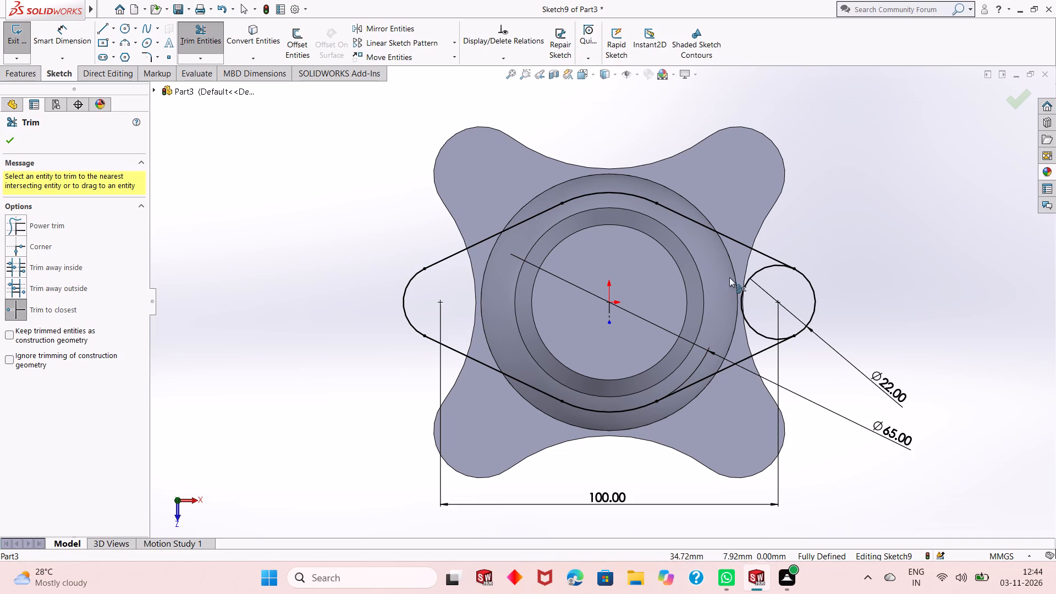
{"action": "left_click", "coordinate": [745, 290]}
{"action": "right_click", "coordinate": [849, 204]}
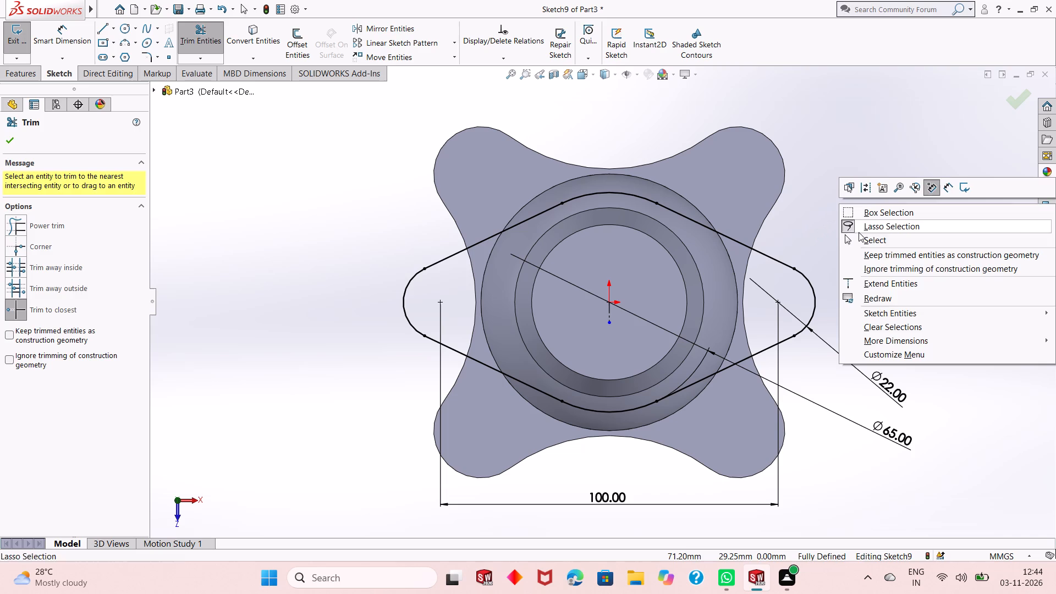
{"action": "left_click", "coordinate": [860, 239]}
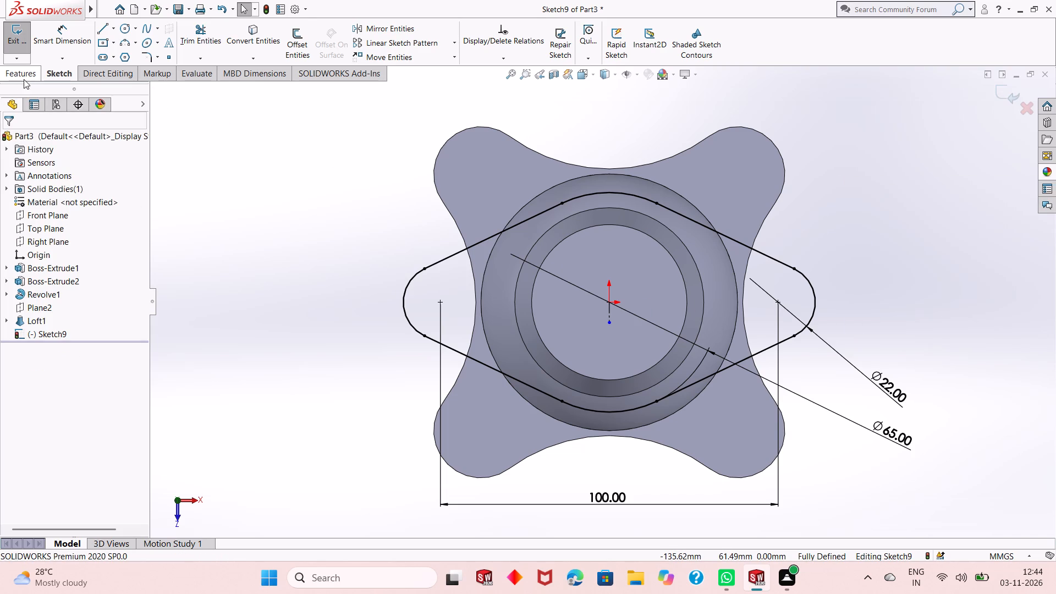
Extrude the flange outline upward from the neck to a blind depth of 10 mm (98-88), merged with the body.
{"action": "left_click", "coordinate": [30, 78]}
{"action": "left_click", "coordinate": [15, 56]}
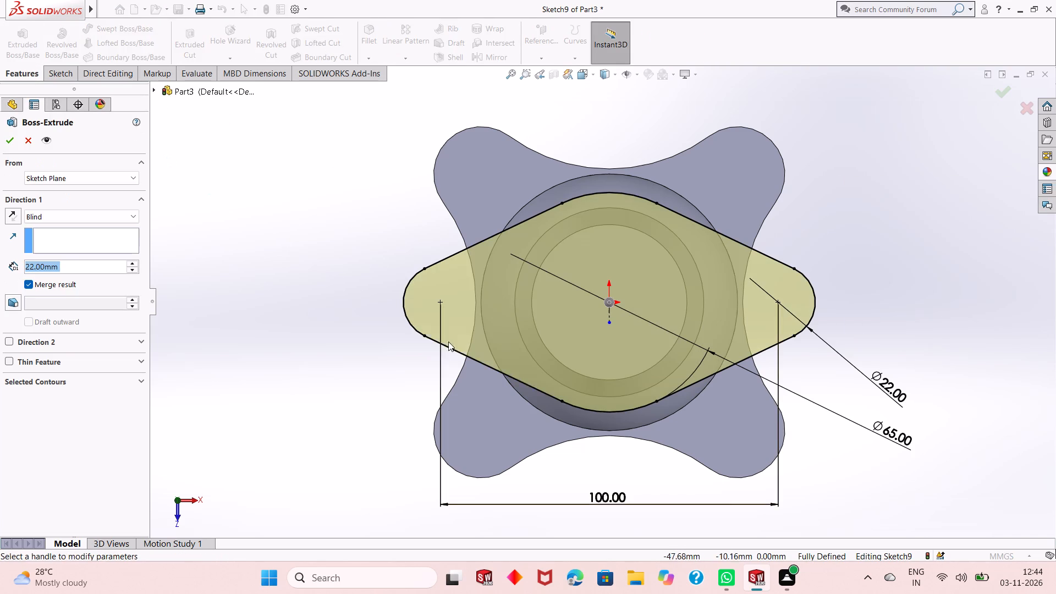
{"action": "middle_click_drag", "start_coordinate": [537, 411], "coordinate": [531, 342]}
{"action": "scroll", "coordinate": [531, 339], "scroll_direction": "up", "scroll_amount": 2}
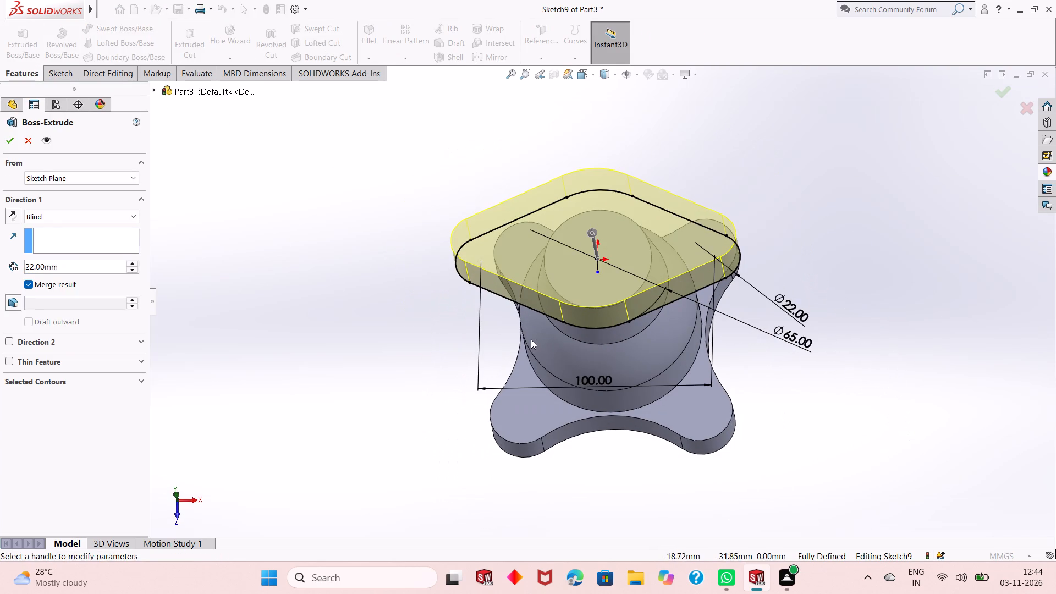
{"action": "middle_click_drag", "start_coordinate": [355, 312], "coordinate": [381, 241]}
{"action": "scroll", "coordinate": [716, 190], "scroll_direction": "down", "scroll_amount": 2}
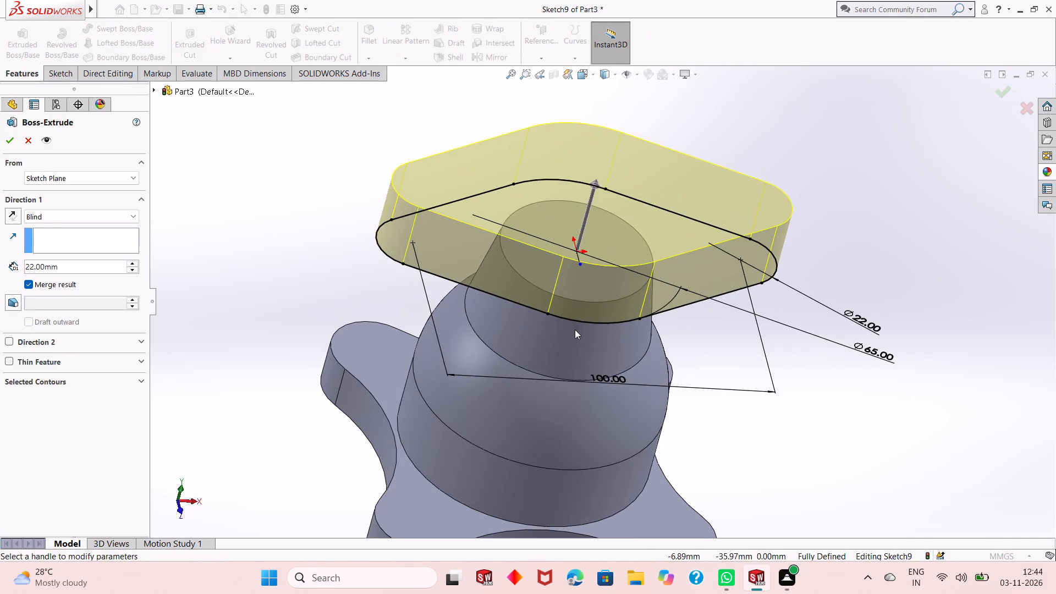
{"action": "middle_click_drag", "start_coordinate": [575, 329], "coordinate": [557, 278]}
{"action": "scroll", "coordinate": [557, 276], "scroll_direction": "up", "scroll_amount": 2}
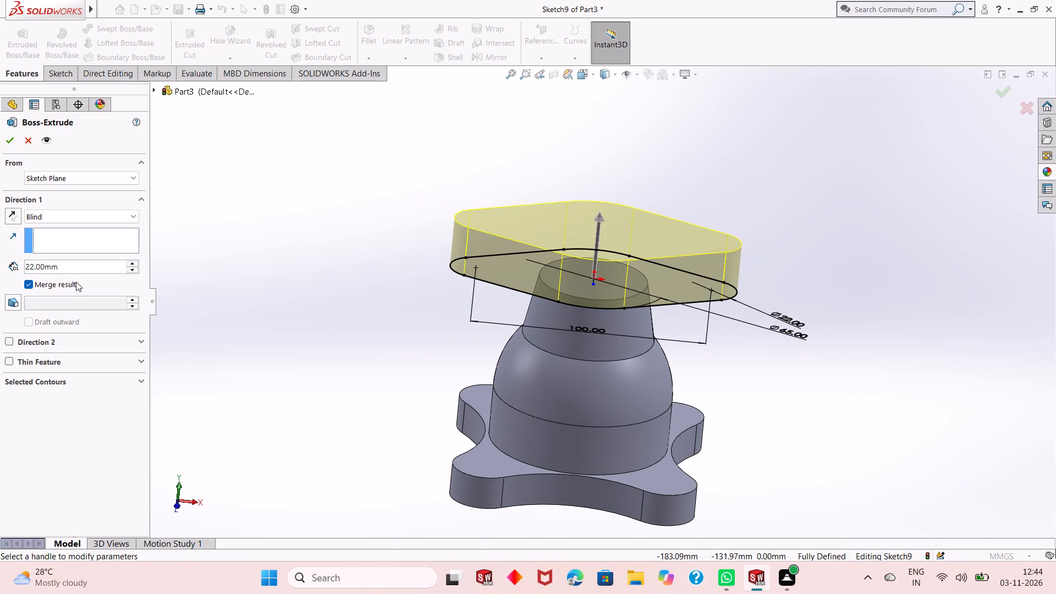
{"action": "double_click", "coordinate": [63, 269]}
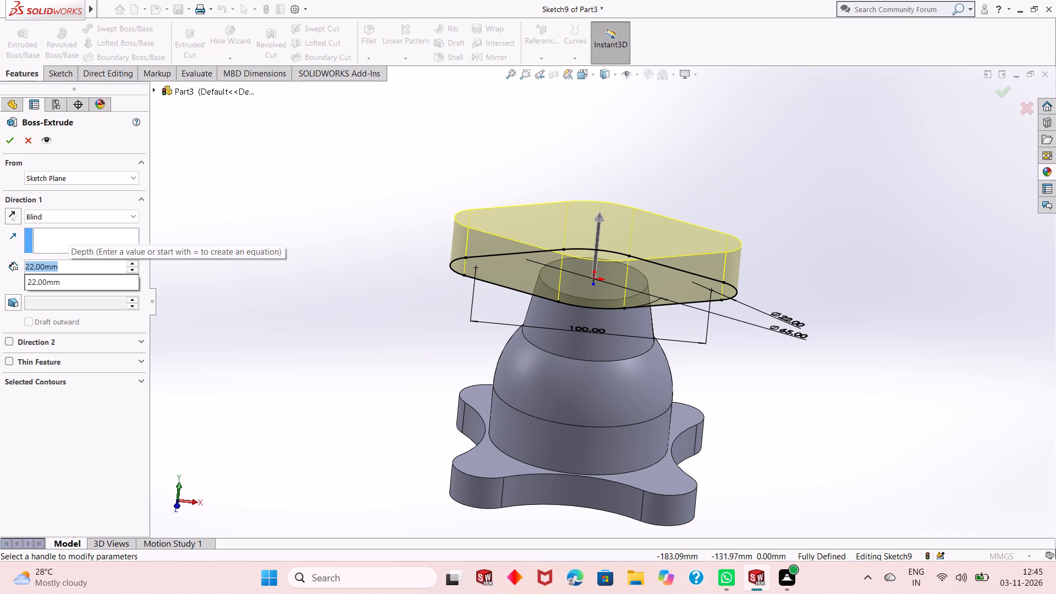
{"action": "type", "text": "98-"}
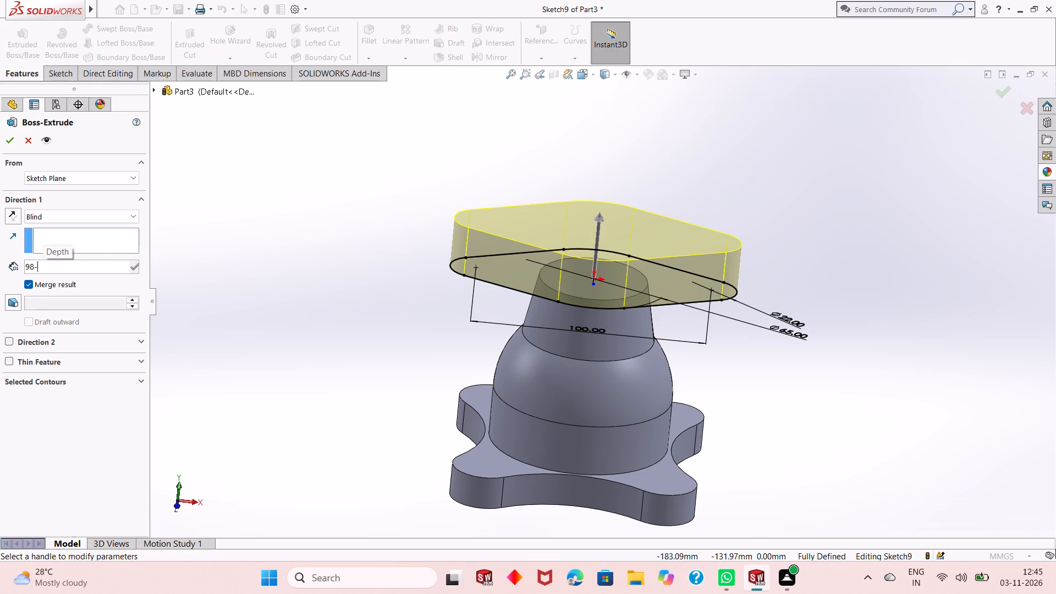
{"action": "type", "text": "84"}
{"action": "key", "text": "Return"}
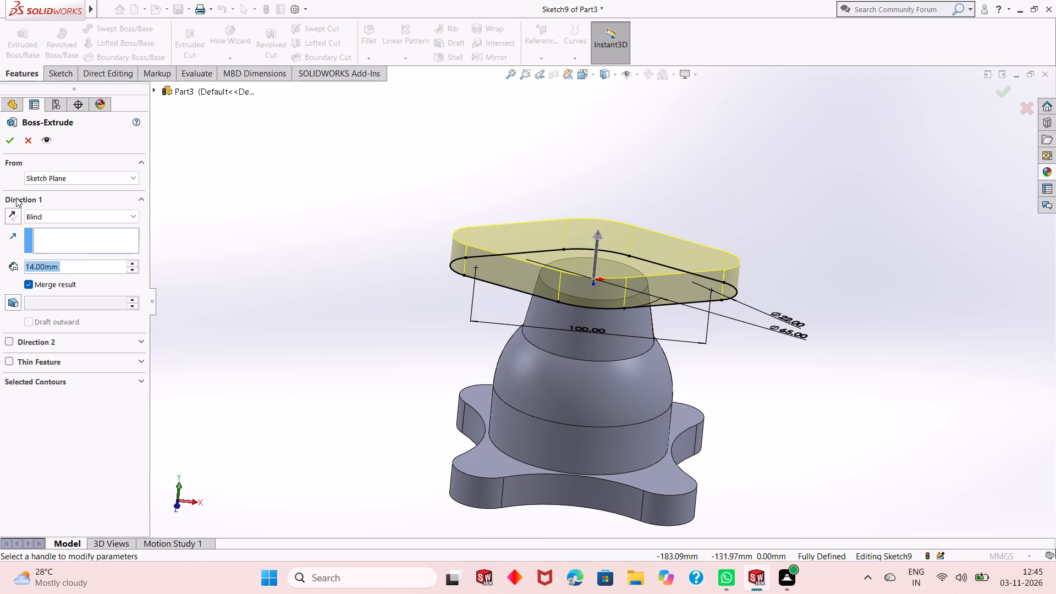
{"action": "type", "text": "98-"}
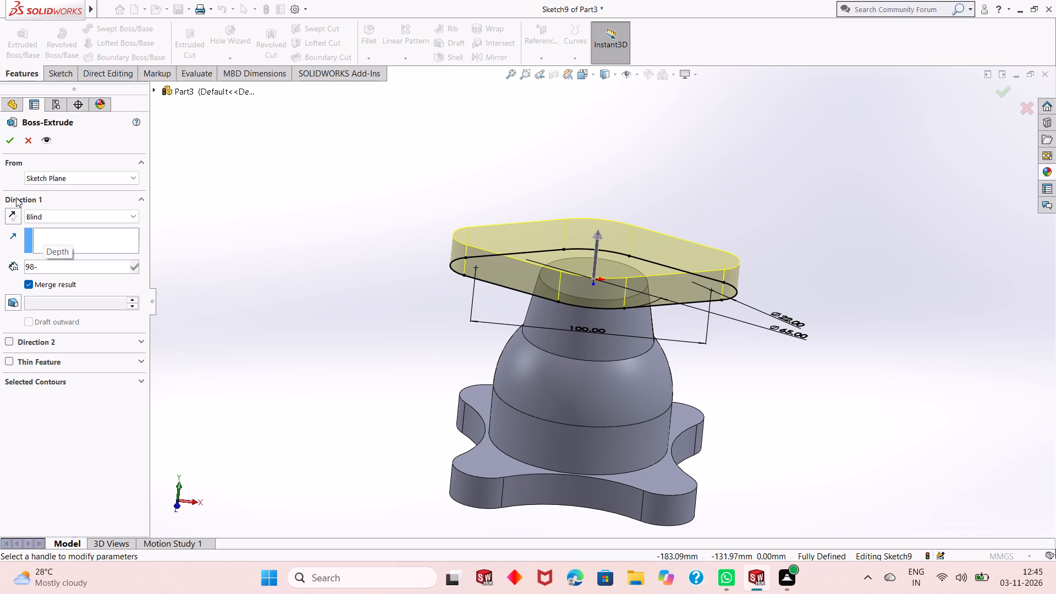
{"action": "type", "text": "88"}
{"action": "key", "text": "Return"}
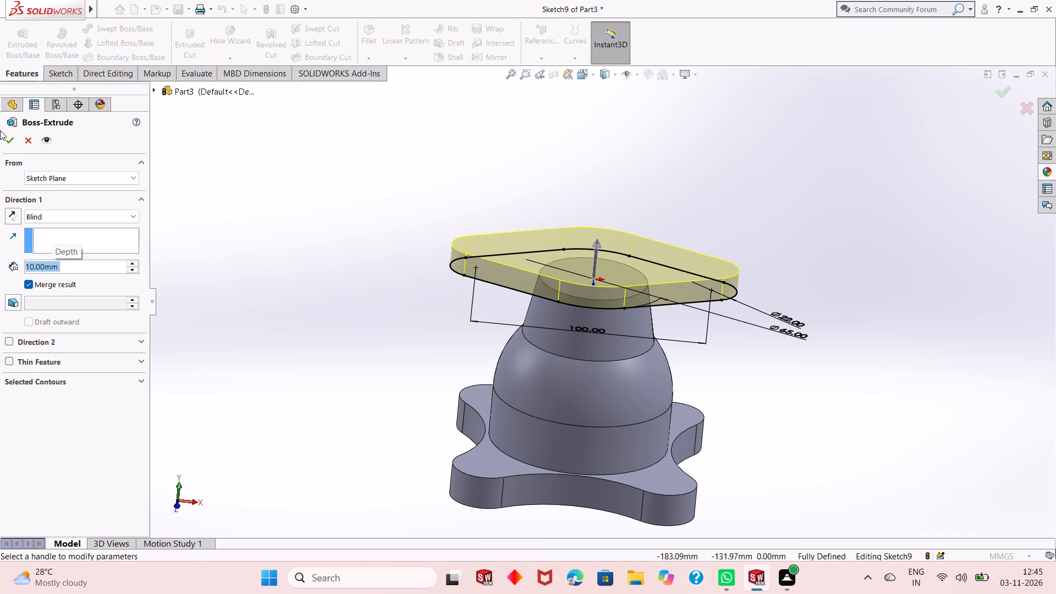
{"action": "left_click", "coordinate": [3, 144]}
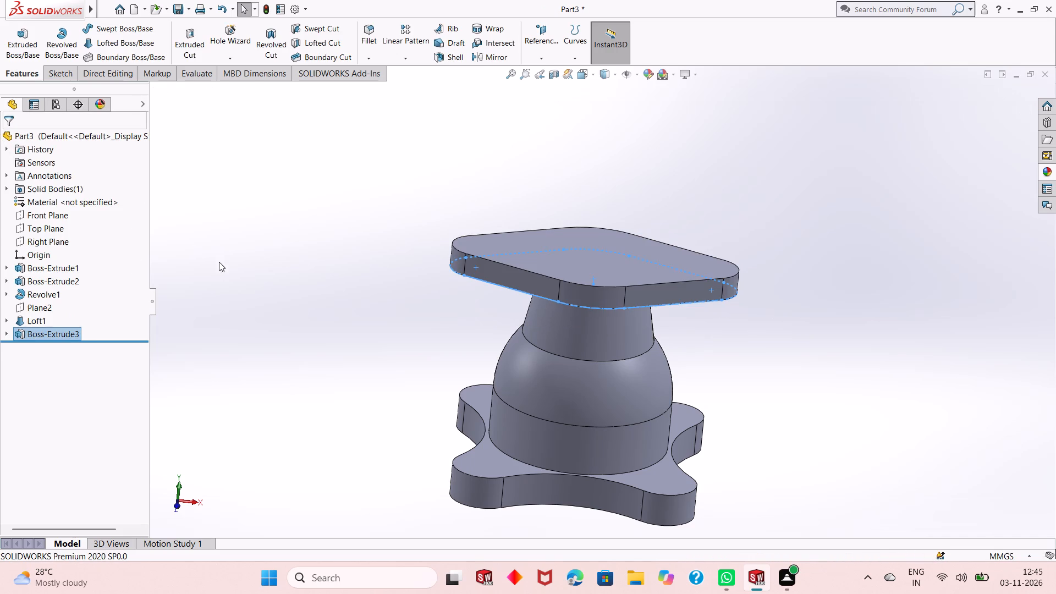
{"action": "left_click", "coordinate": [251, 281]}
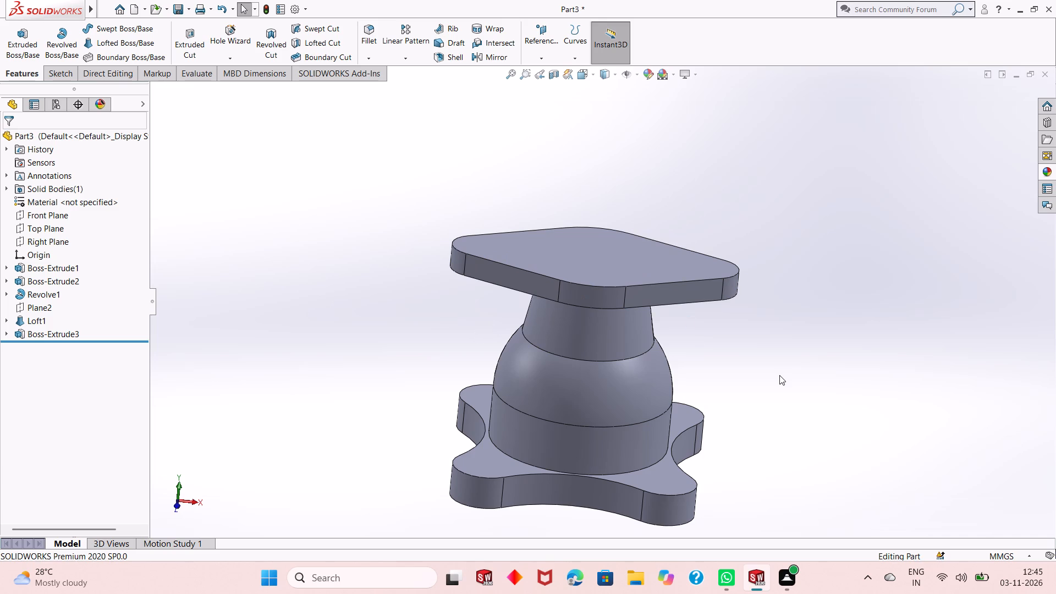
Start a sketch on the flange's top face and draw a circle about 39 mm in diameter centred on the origin.
{"action": "middle_click_drag", "start_coordinate": [679, 342], "coordinate": [656, 345]}
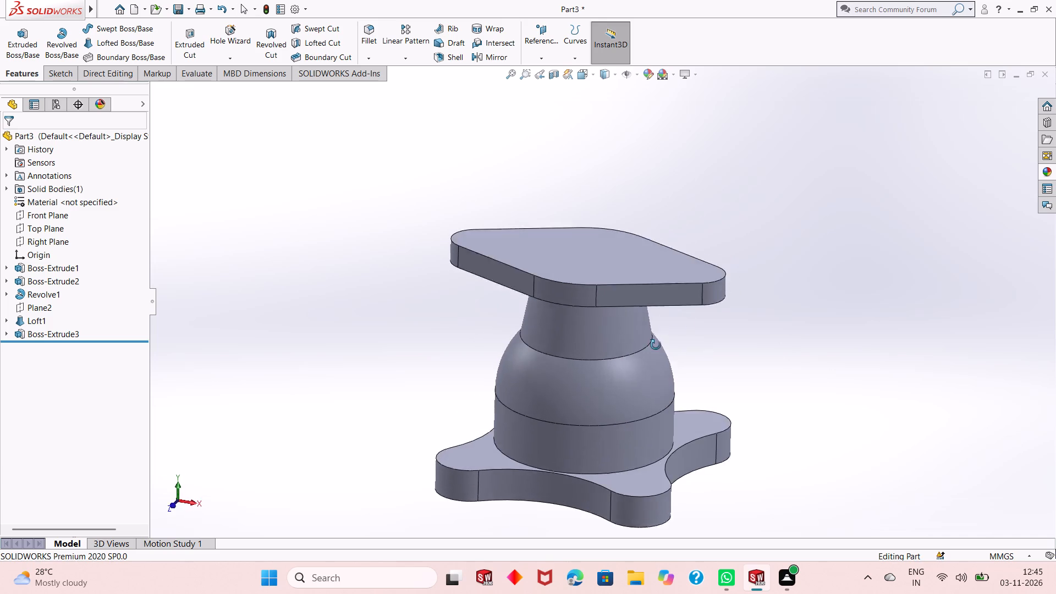
{"action": "middle_click_drag", "start_coordinate": [656, 345], "coordinate": [659, 425]}
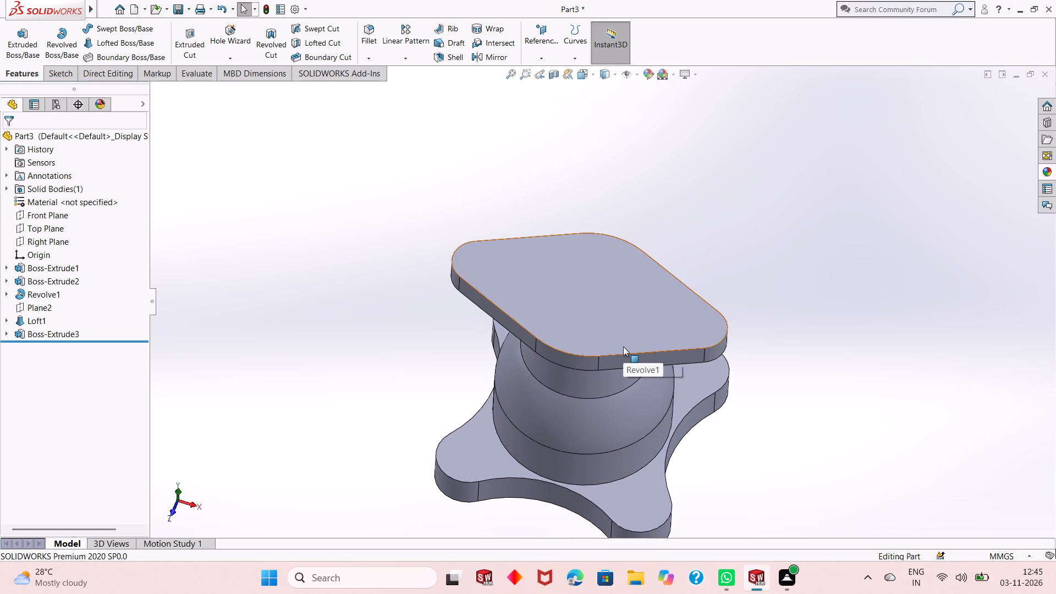
{"action": "left_click", "coordinate": [608, 299]}
{"action": "left_click", "coordinate": [655, 268]}
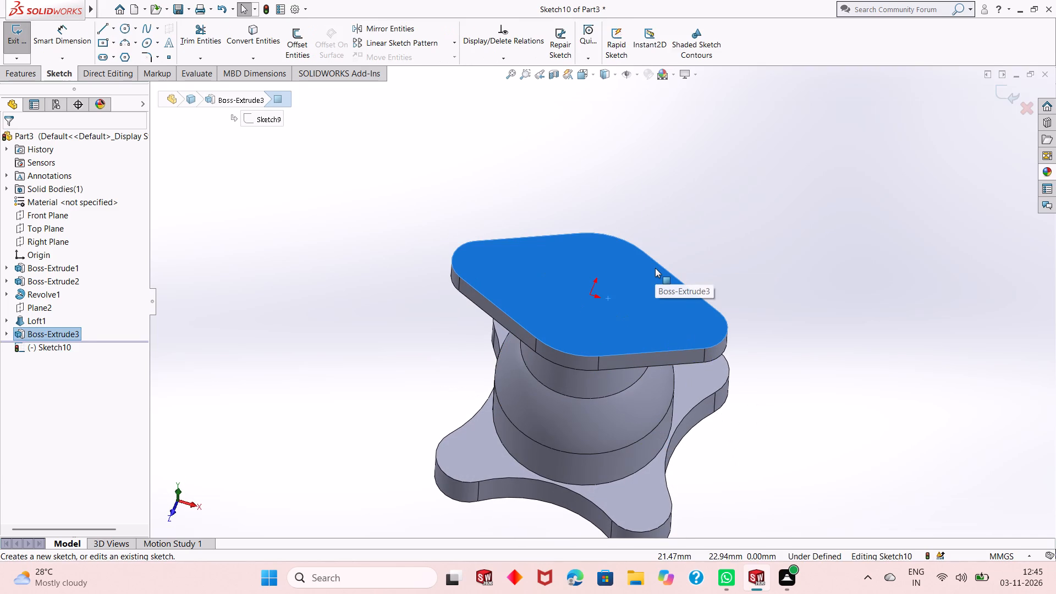
{"action": "key", "text": "Escape"}
{"action": "key", "text": "ctrl+8"}
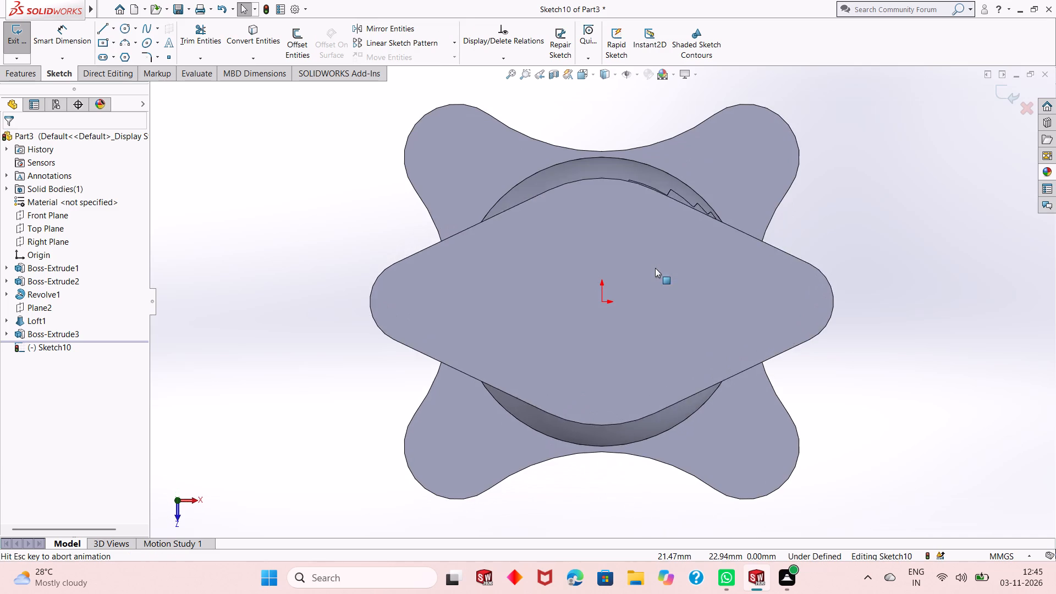
{"action": "key", "text": "Escape"}
{"action": "left_click", "coordinate": [124, 29]}
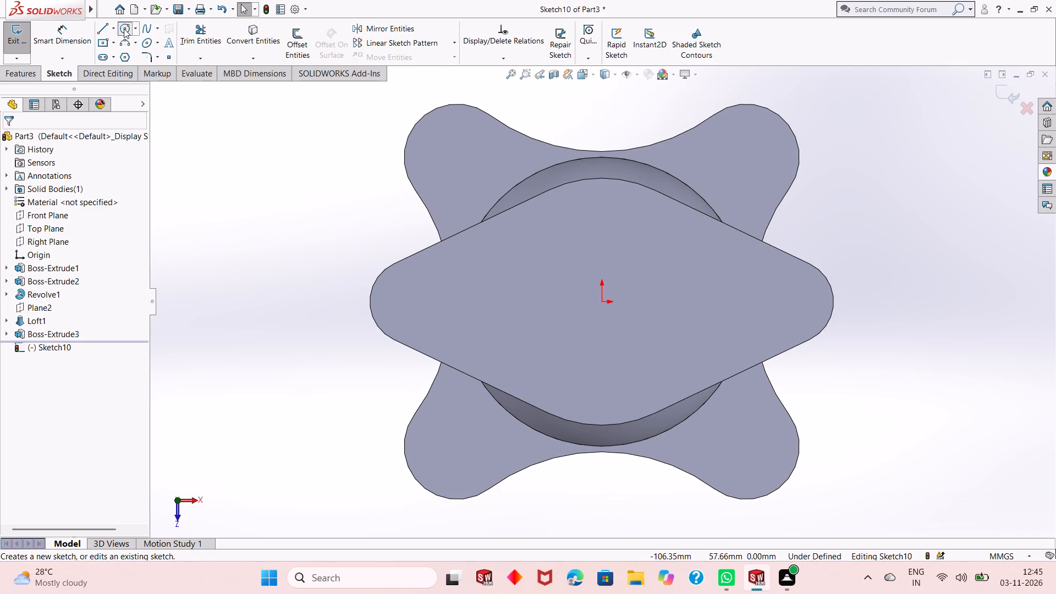
{"action": "left_click", "coordinate": [601, 301]}
{"action": "left_click", "coordinate": [568, 369]}
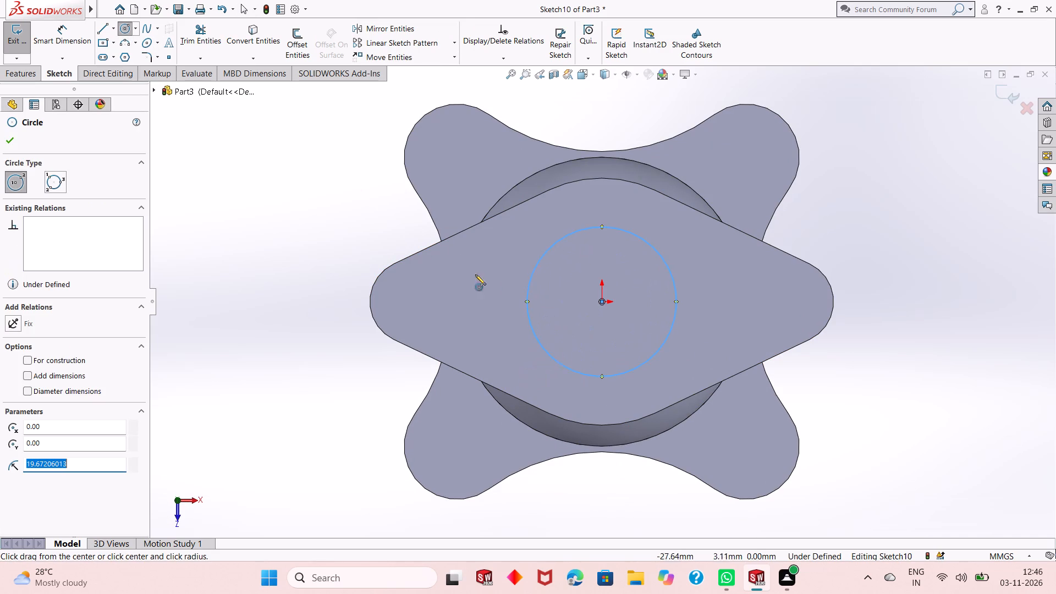
{"action": "right_click", "coordinate": [285, 185]}
{"action": "left_click", "coordinate": [305, 197]}
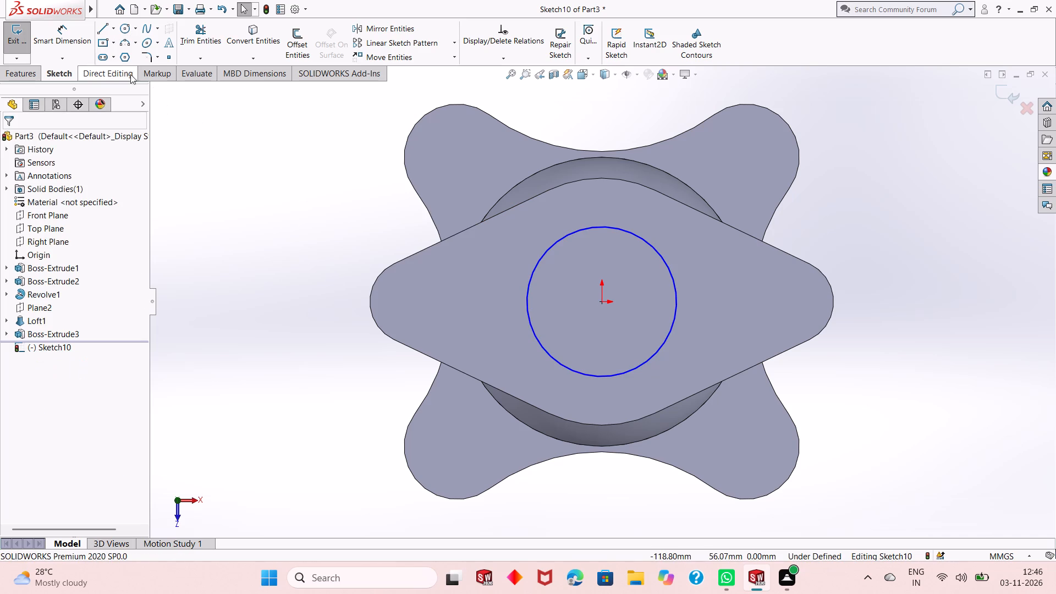
Dimension the circle on the flange's top face to a 46 mm diameter.
{"action": "left_click", "coordinate": [71, 37]}
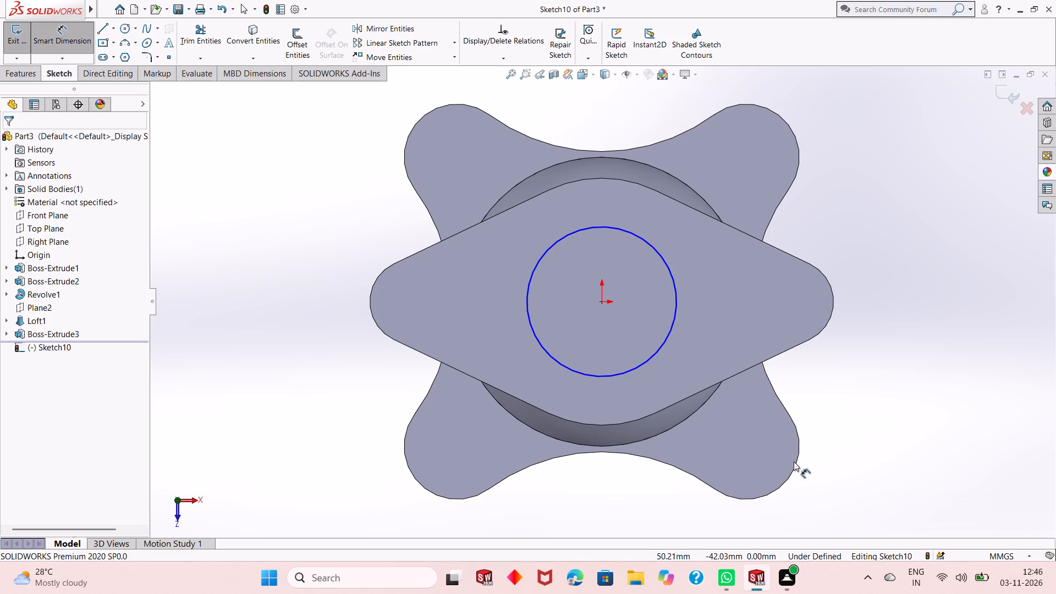
{"action": "left_click", "coordinate": [645, 364]}
{"action": "left_click", "coordinate": [888, 411]}
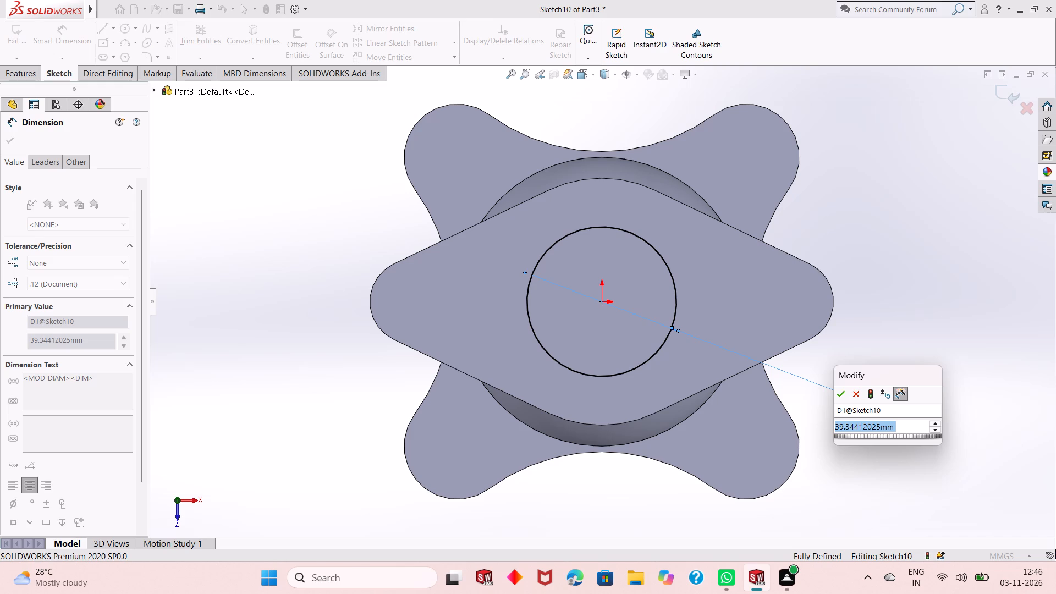
{"action": "type", "text": "46"}
{"action": "key", "text": "Return"}
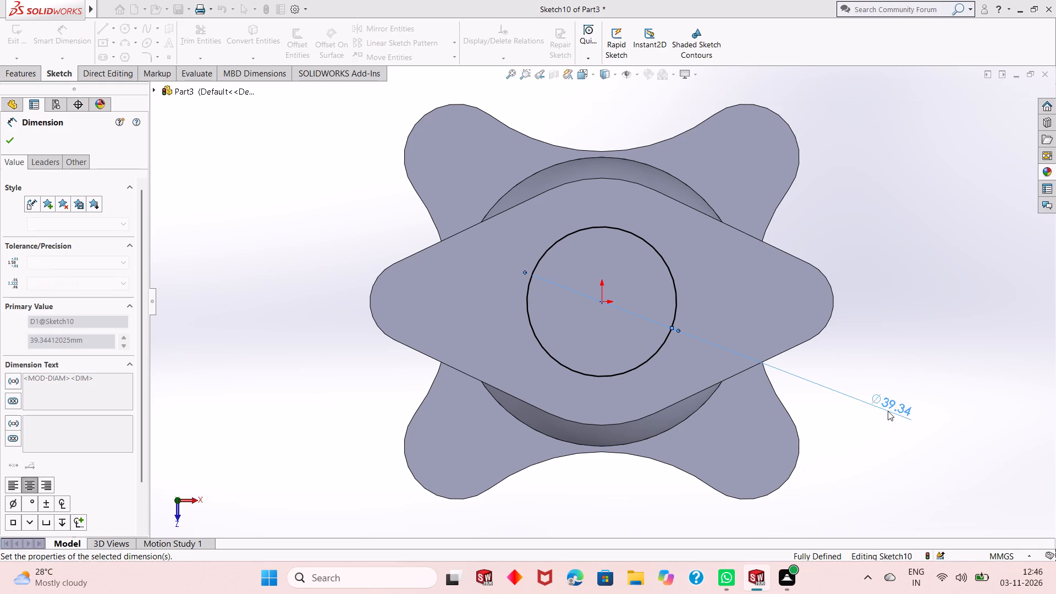
{"action": "left_click", "coordinate": [12, 142]}
Extrude the 46 mm circle upward from the flange's top face to a blind depth of 4 mm, merged with the body.
{"action": "left_click", "coordinate": [29, 70]}
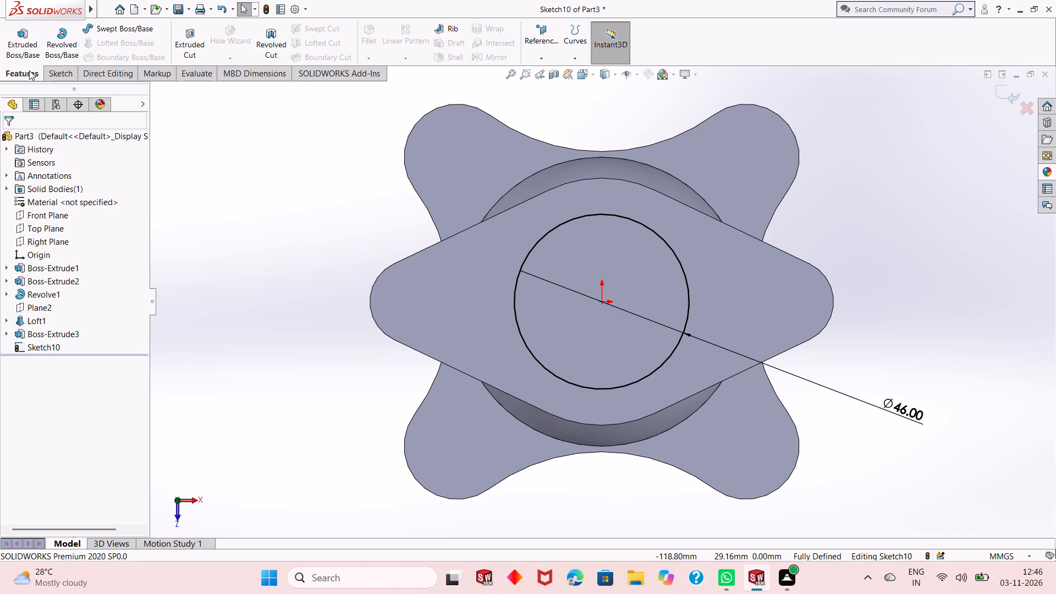
{"action": "left_click", "coordinate": [23, 42]}
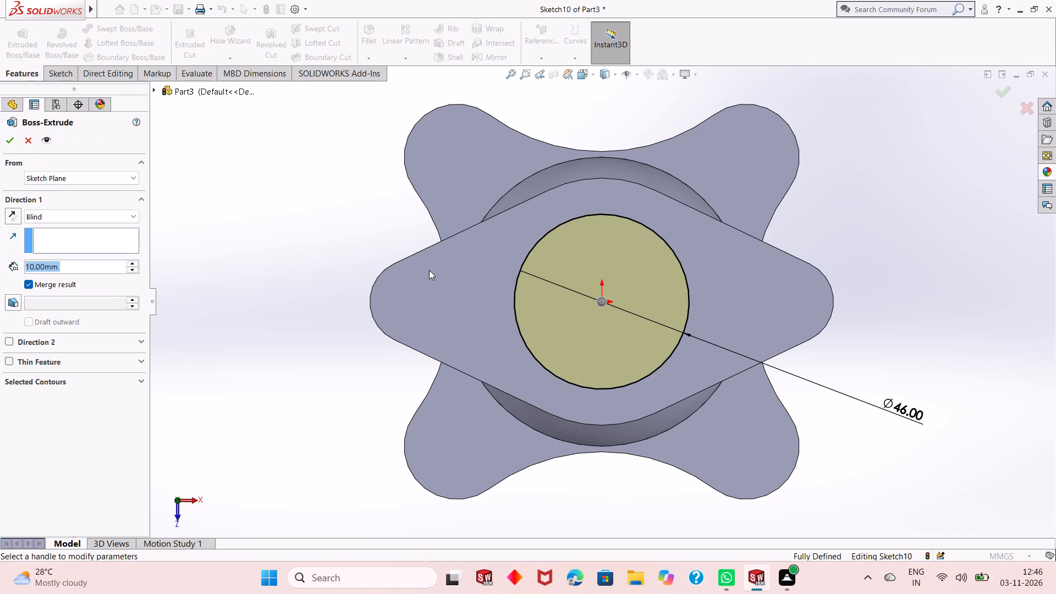
{"action": "middle_click_drag", "start_coordinate": [547, 366], "coordinate": [541, 237]}
{"action": "scroll", "coordinate": [547, 263], "scroll_direction": "up", "scroll_amount": 3}
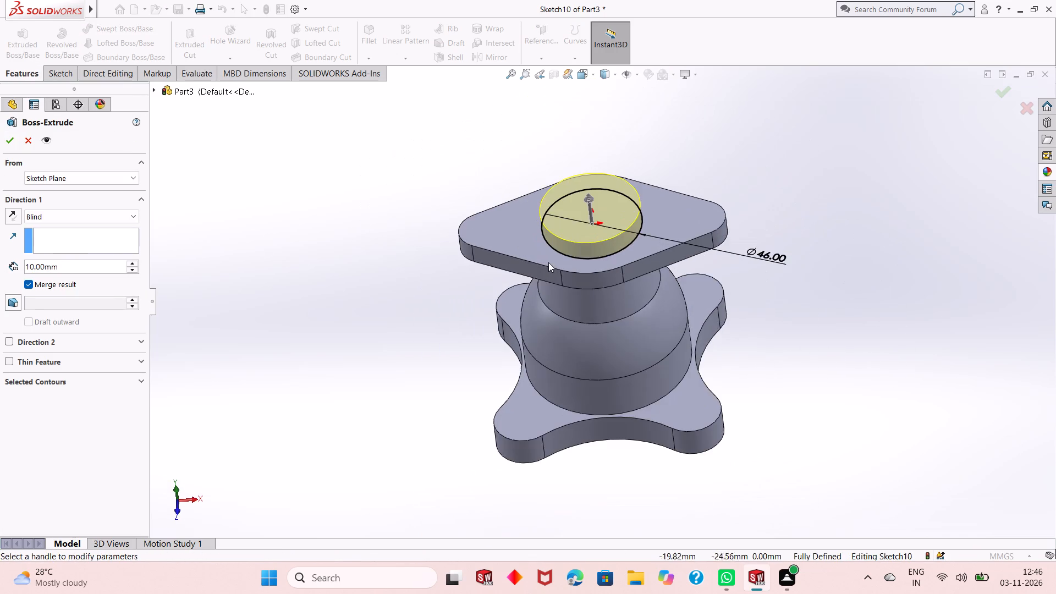
{"action": "scroll", "coordinate": [581, 202], "scroll_direction": "down", "scroll_amount": 3}
{"action": "middle_click_drag", "start_coordinate": [557, 311], "coordinate": [555, 271]}
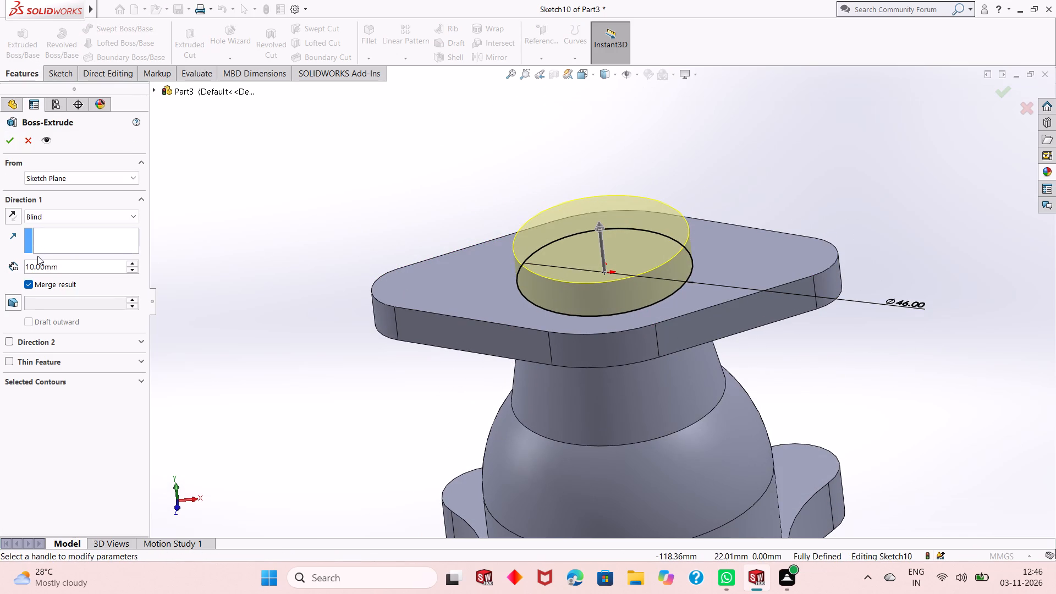
{"action": "double_click", "coordinate": [64, 264]}
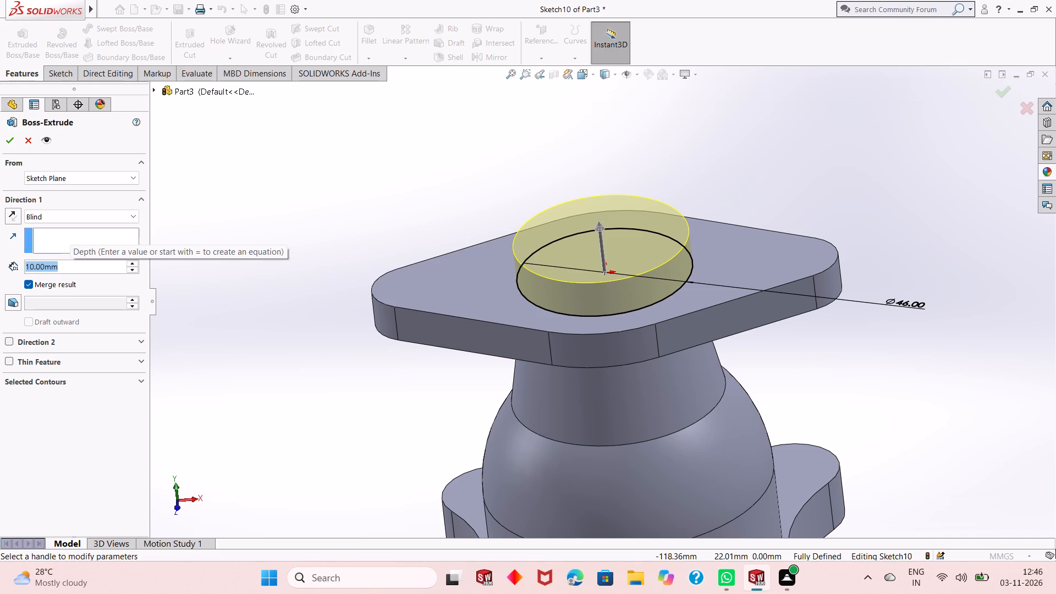
{"action": "key", "text": "4"}
{"action": "key", "text": "Return"}
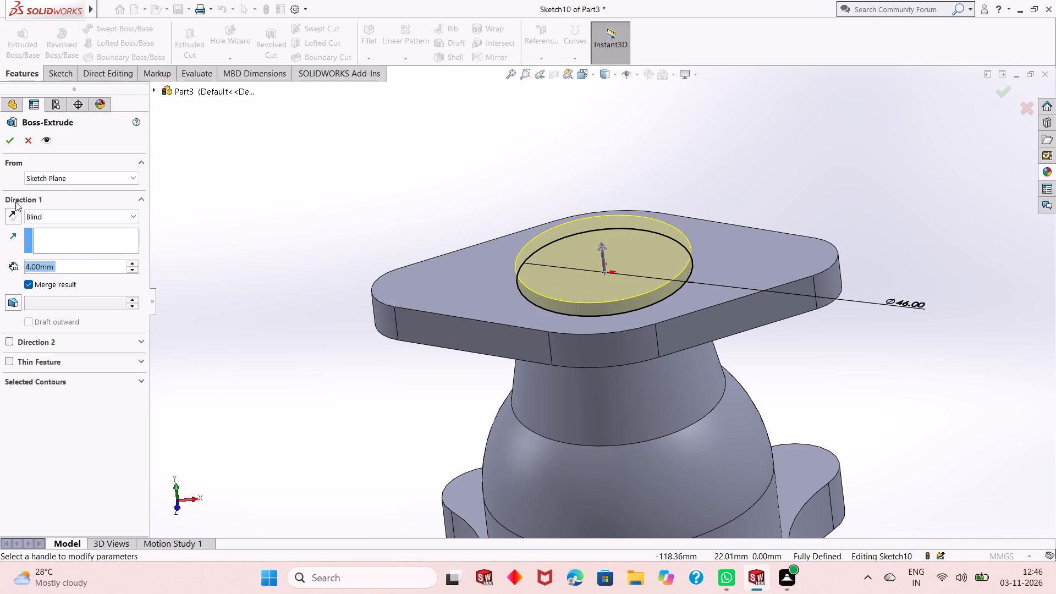
{"action": "left_click", "coordinate": [11, 140]}
{"action": "left_click", "coordinate": [373, 167]}
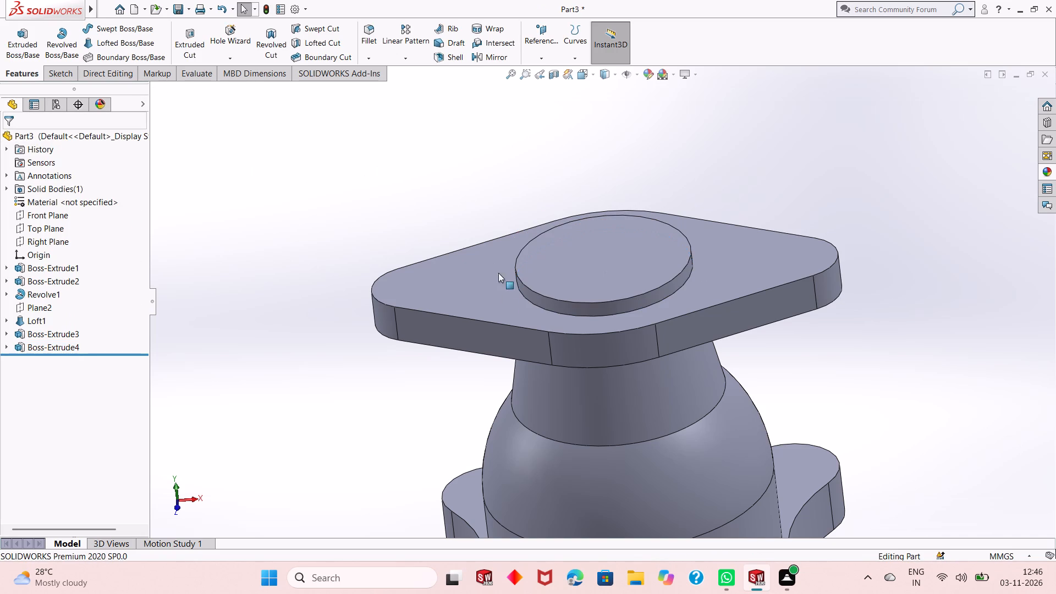
Inspect the whole part from several sides, from the raised boss on the flange down to the lobed base.
{"action": "scroll", "coordinate": [515, 326], "scroll_direction": "up", "scroll_amount": 3}
{"action": "middle_click_drag", "start_coordinate": [474, 403], "coordinate": [481, 304]}
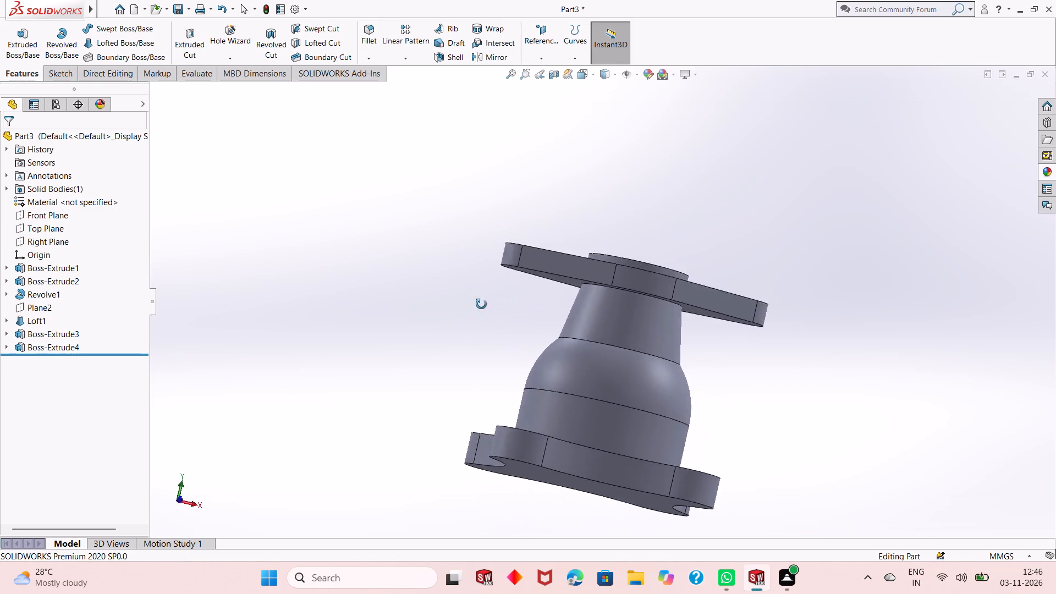
{"action": "middle_click_drag", "start_coordinate": [481, 304], "coordinate": [432, 313]}
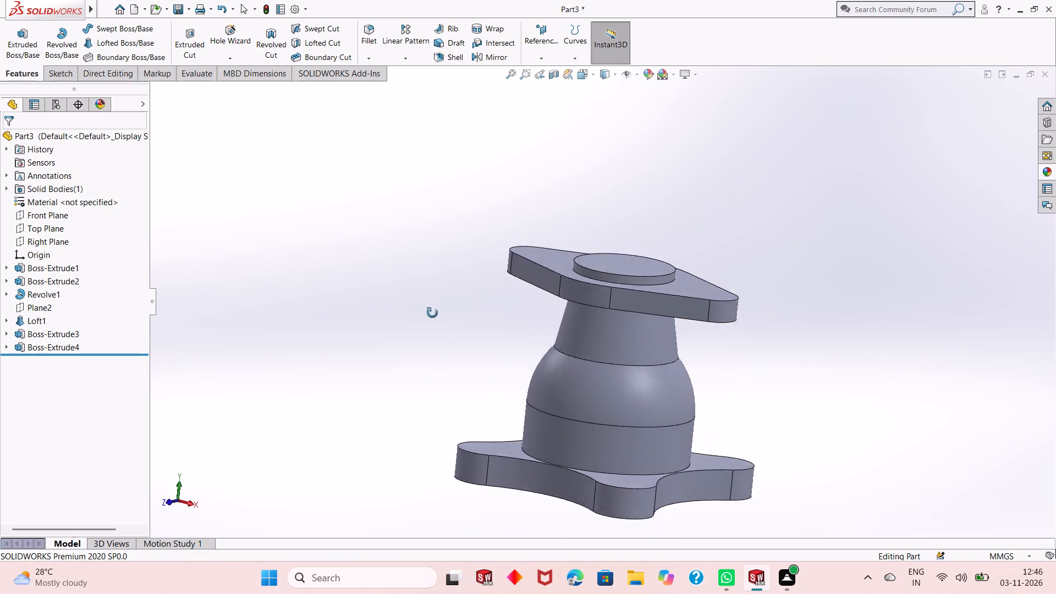
{"action": "middle_click_drag", "start_coordinate": [432, 313], "coordinate": [344, 372]}
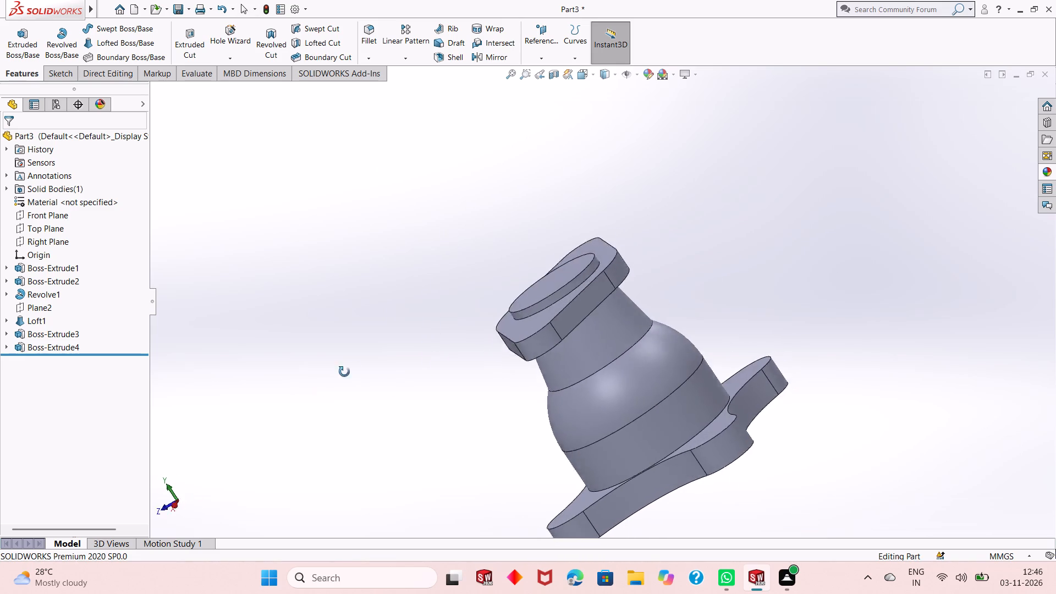
{"action": "middle_click_drag", "start_coordinate": [344, 372], "coordinate": [593, 339]}
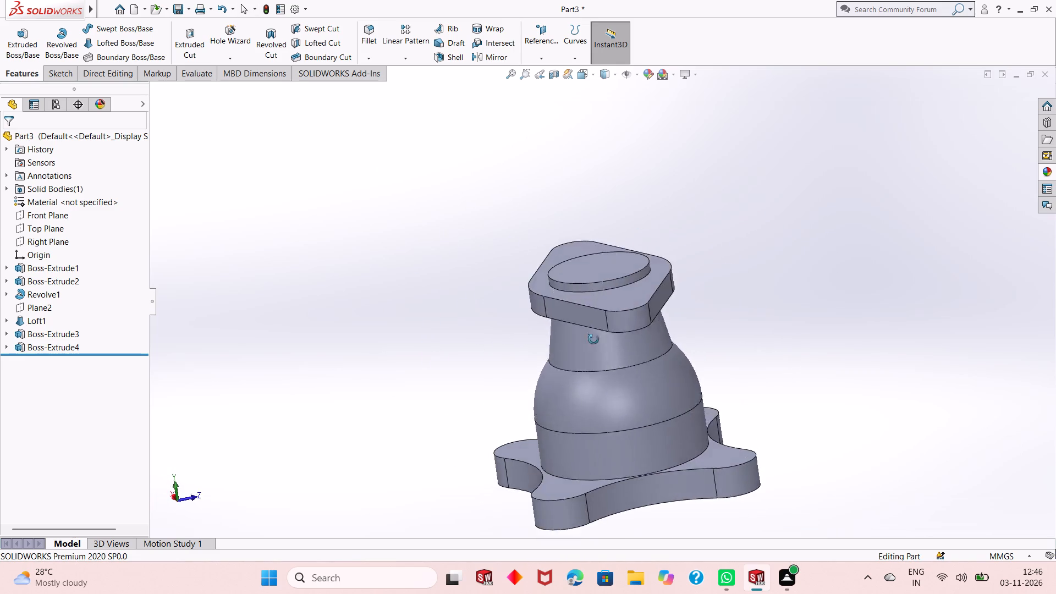
{"action": "middle_click_drag", "start_coordinate": [593, 339], "coordinate": [665, 311]}
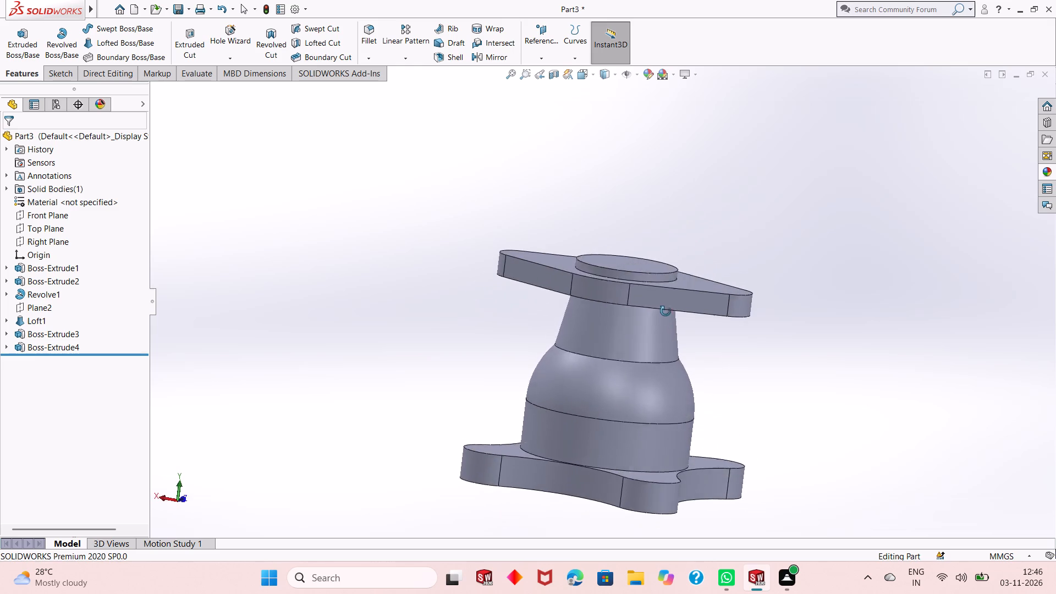
{"action": "middle_click_drag", "start_coordinate": [665, 311], "coordinate": [669, 356]}
{"action": "middle_click_drag", "start_coordinate": [789, 394], "coordinate": [769, 372]}
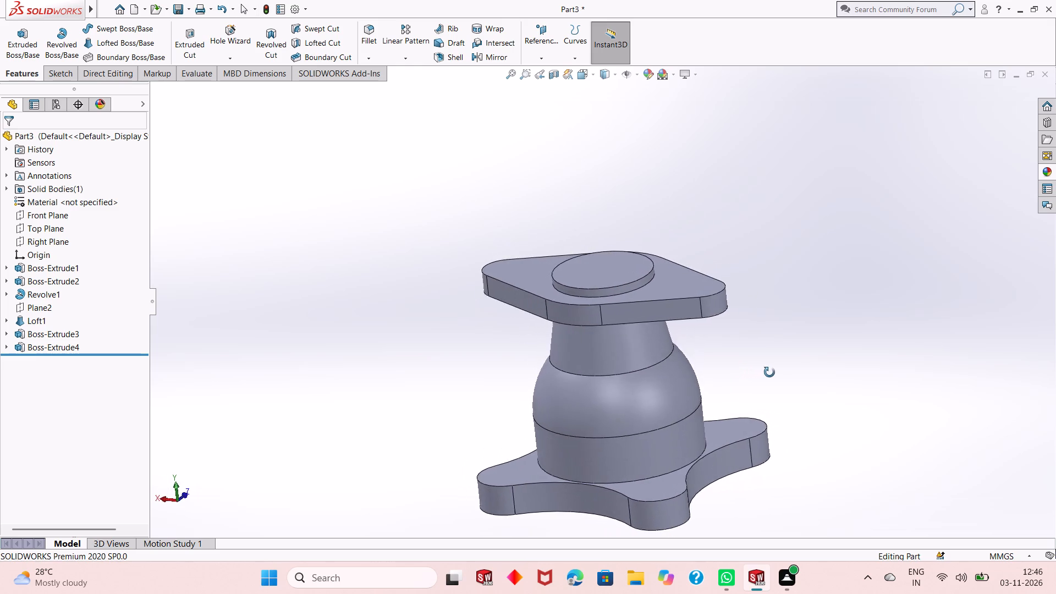
{"action": "middle_click_drag", "start_coordinate": [769, 372], "coordinate": [806, 364]}
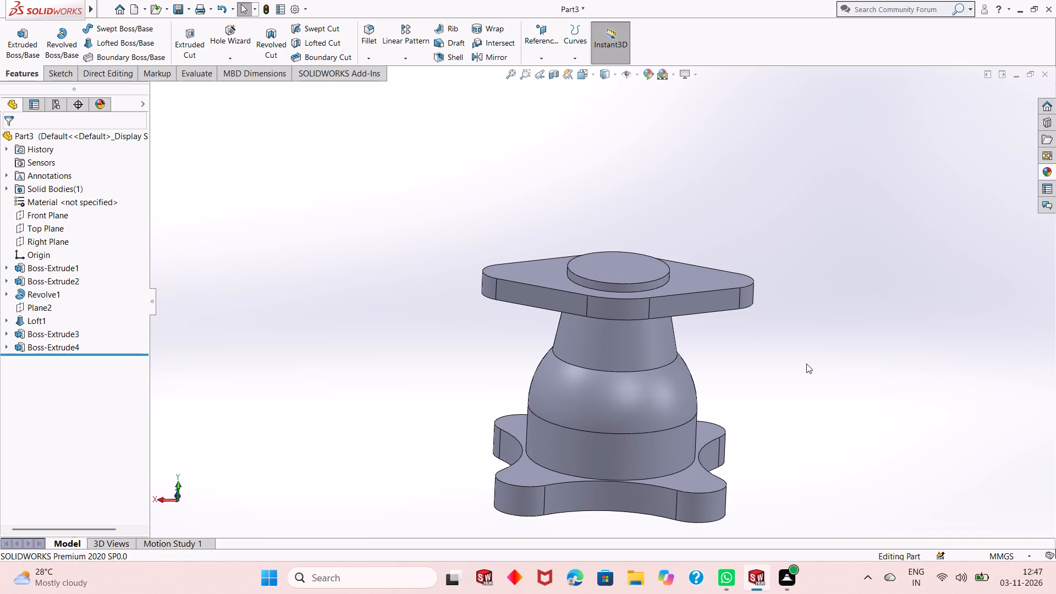
{"action": "middle_click_drag", "start_coordinate": [733, 436], "coordinate": [710, 428]}
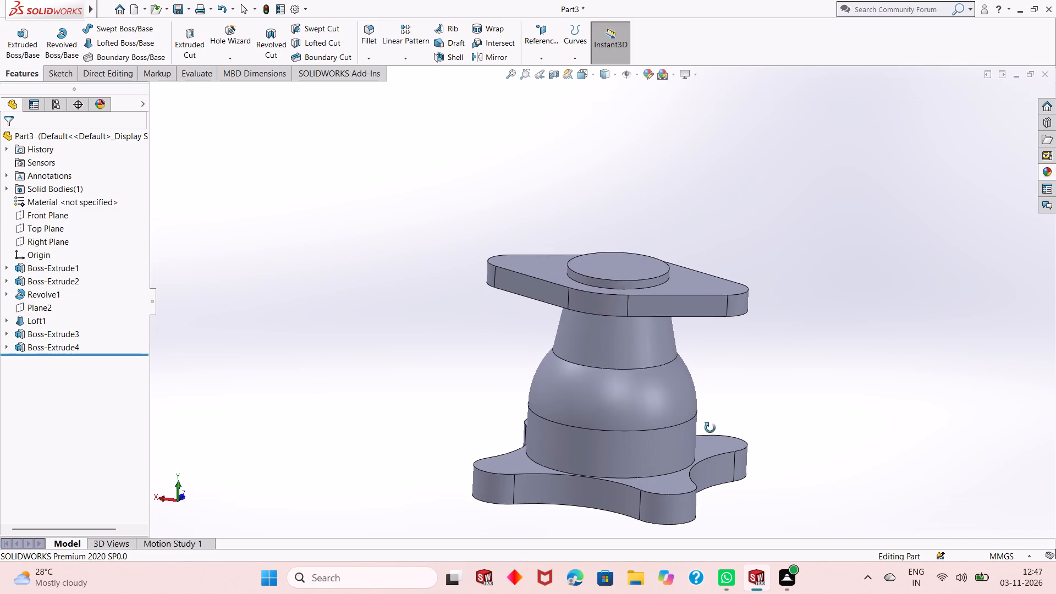
{"action": "middle_click_drag", "start_coordinate": [710, 428], "coordinate": [709, 435]}
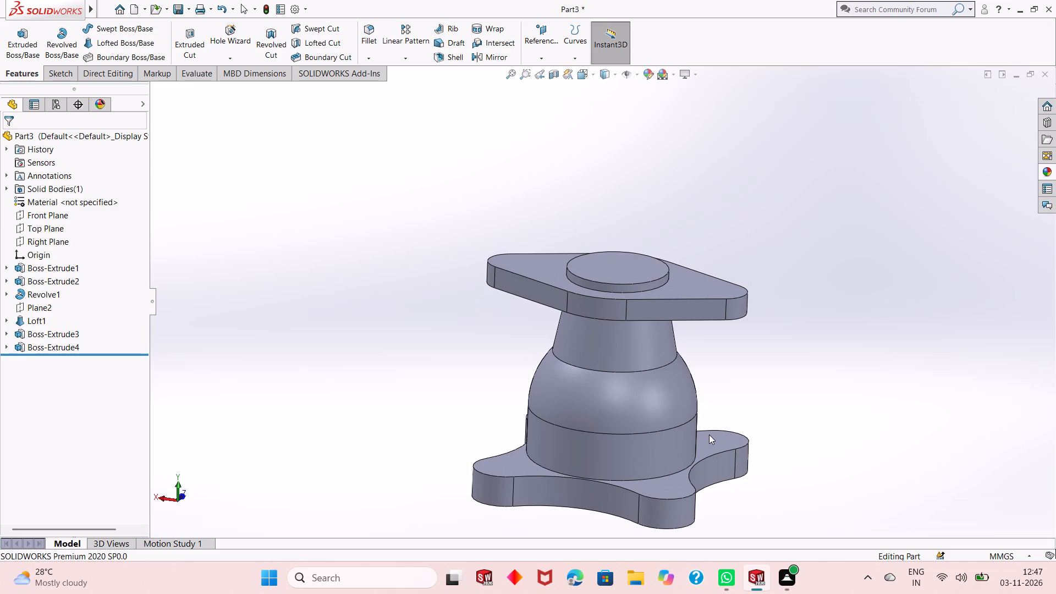
Apply a planar section view of the part at the Front Plane with zero offset and view the cut straight on.
{"action": "left_click", "coordinate": [552, 69]}
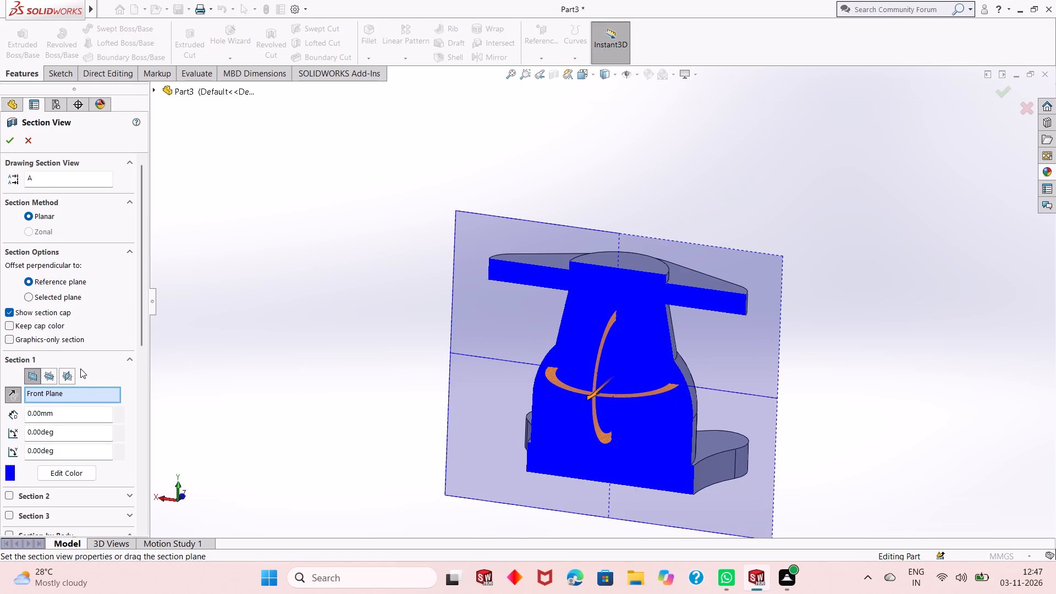
{"action": "left_click", "coordinate": [3, 139]}
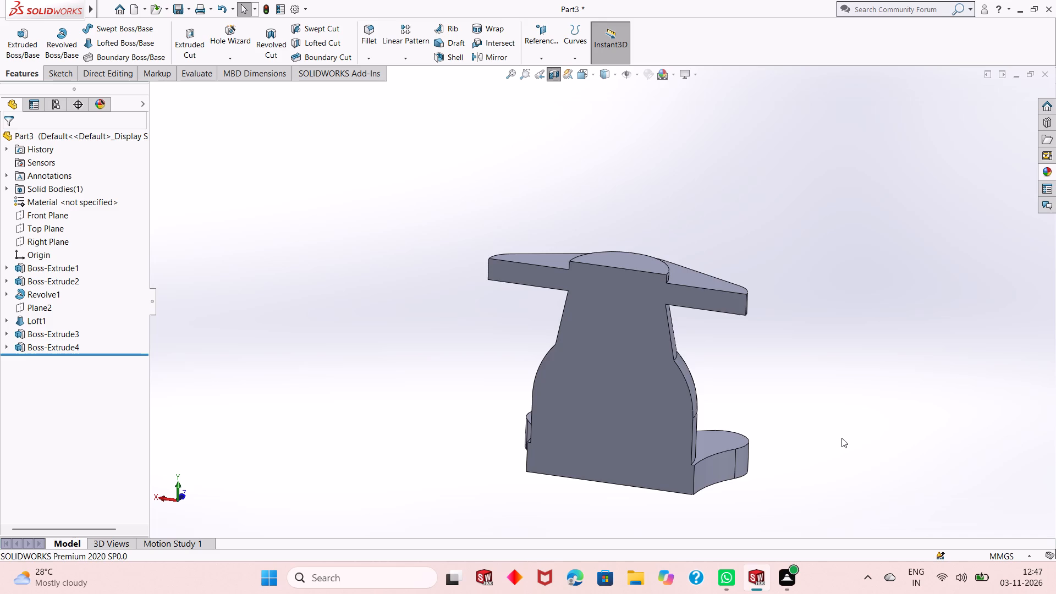
{"action": "key", "text": "ctrl+8"}
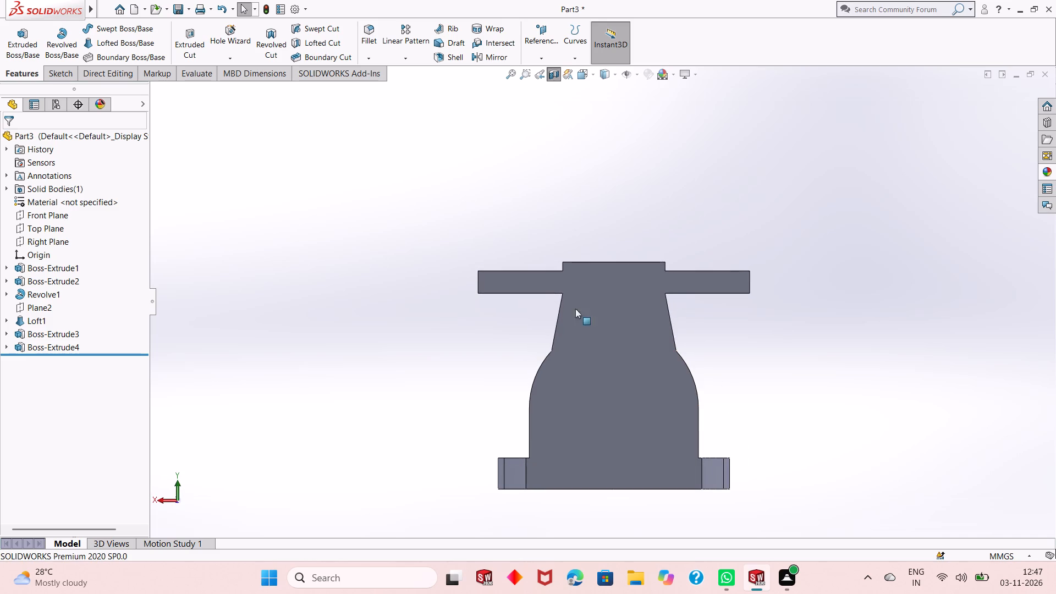
Start a sketch on the Front Plane and draw a vertical centerline 102-36 mm (66 mm) long downward from the top boss edge's midpoint.
{"action": "scroll", "coordinate": [666, 337], "scroll_direction": "down", "scroll_amount": 2}
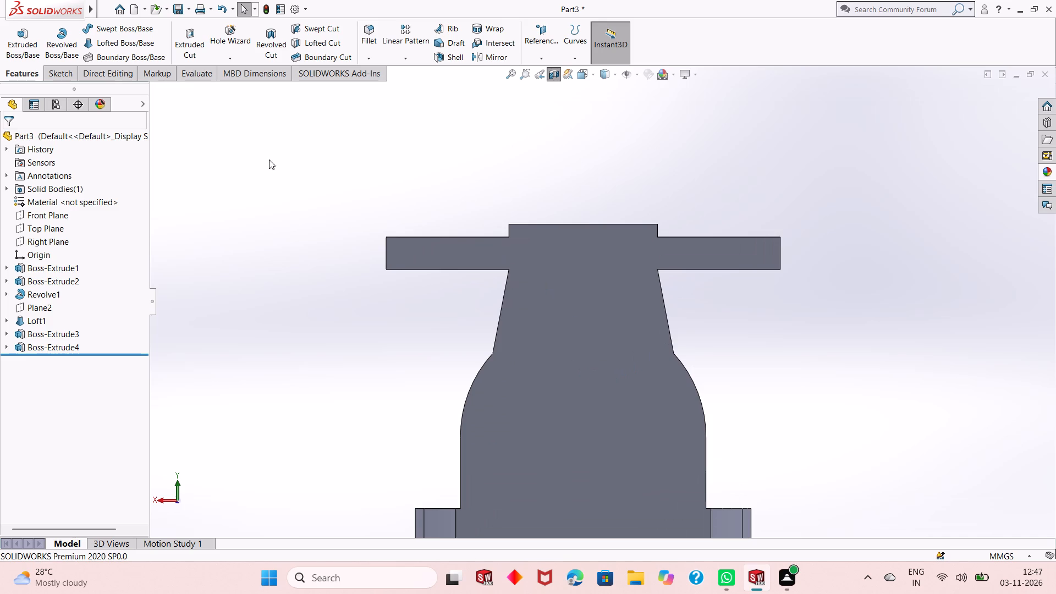
{"action": "left_click", "coordinate": [532, 296]}
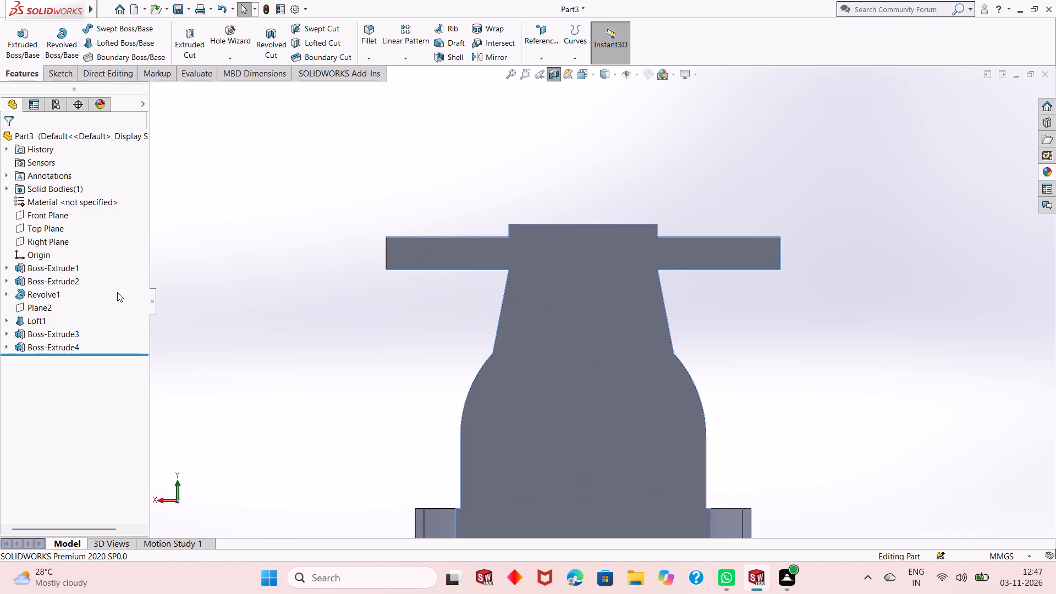
{"action": "left_click", "coordinate": [53, 218]}
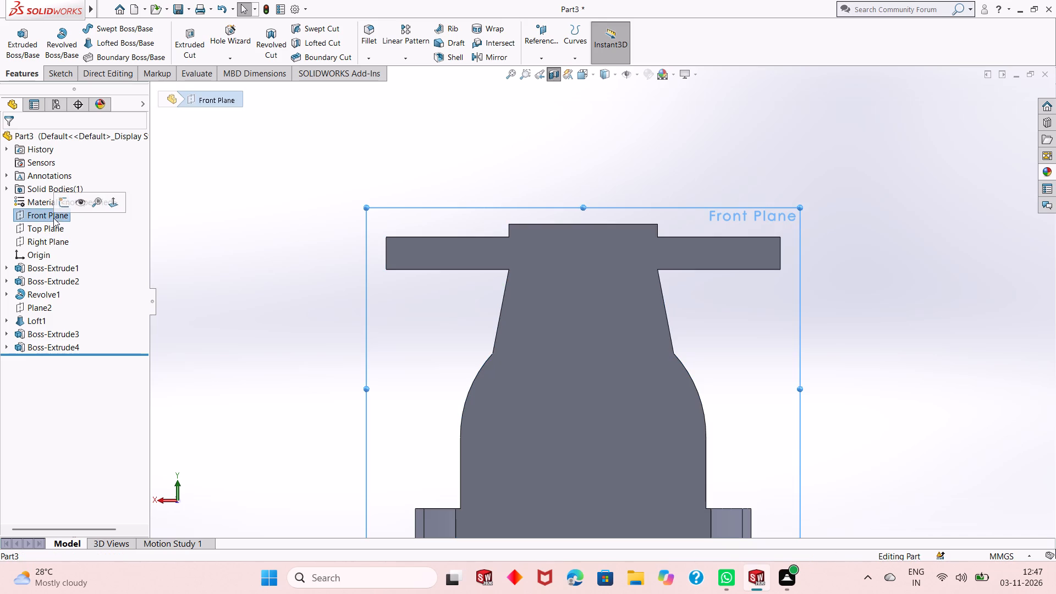
{"action": "left_click", "coordinate": [67, 205]}
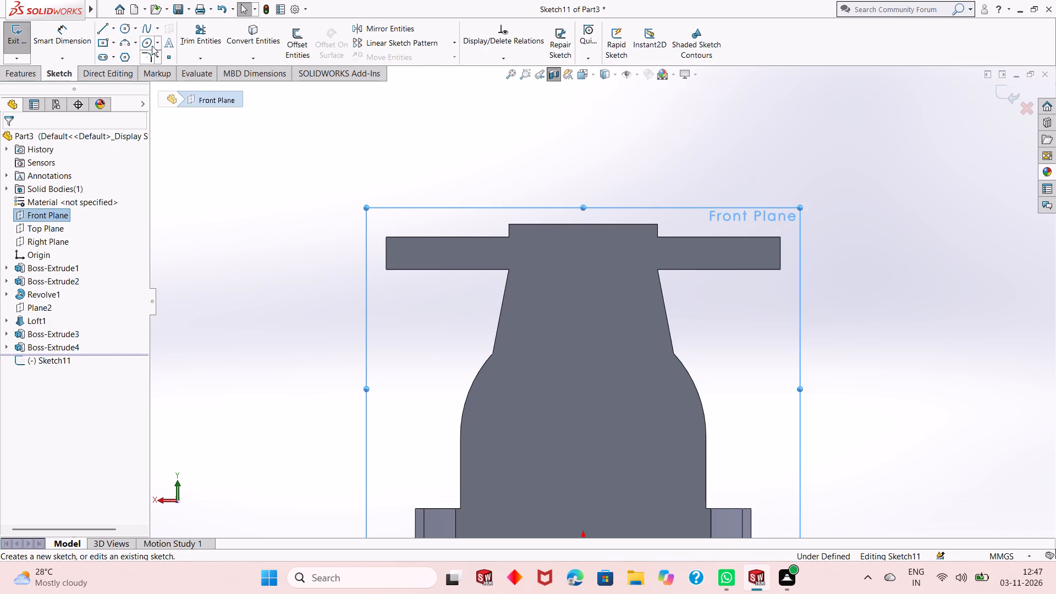
{"action": "left_click", "coordinate": [111, 29]}
{"action": "left_click", "coordinate": [125, 59]}
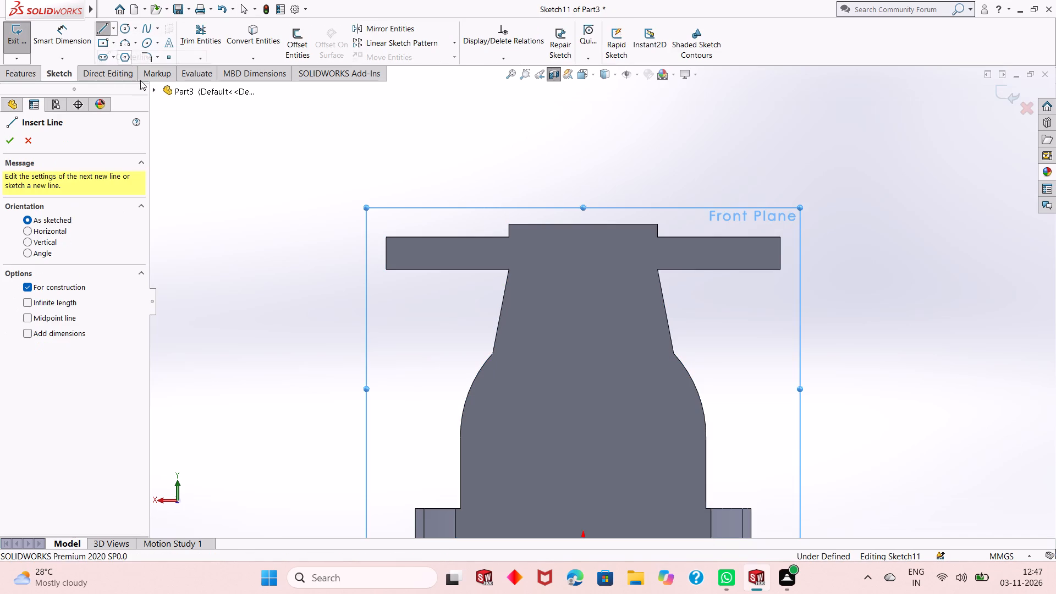
{"action": "scroll", "coordinate": [541, 356], "scroll_direction": "up", "scroll_amount": 2}
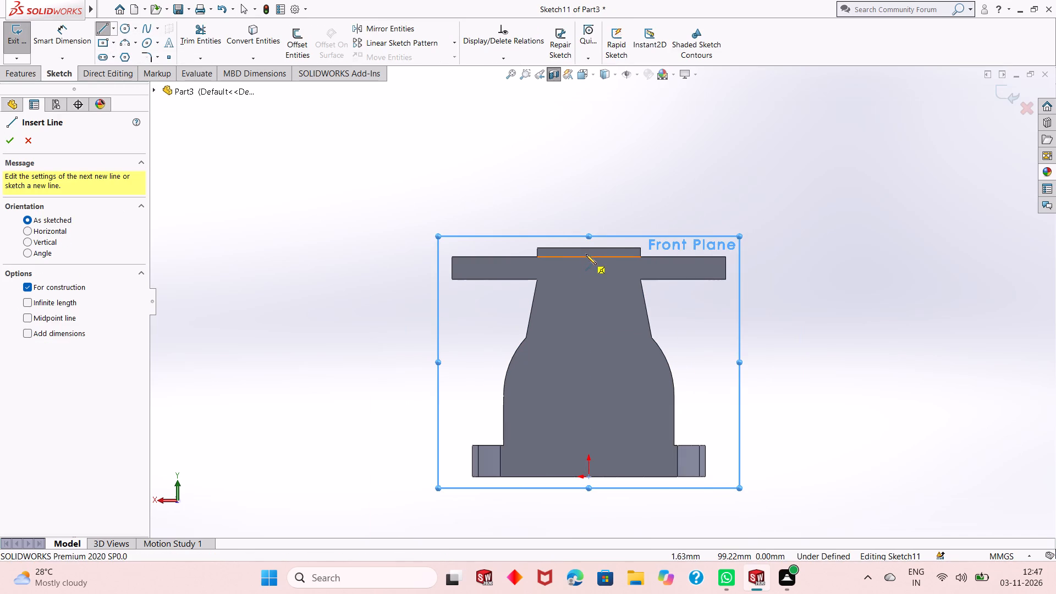
{"action": "left_click", "coordinate": [587, 250]}
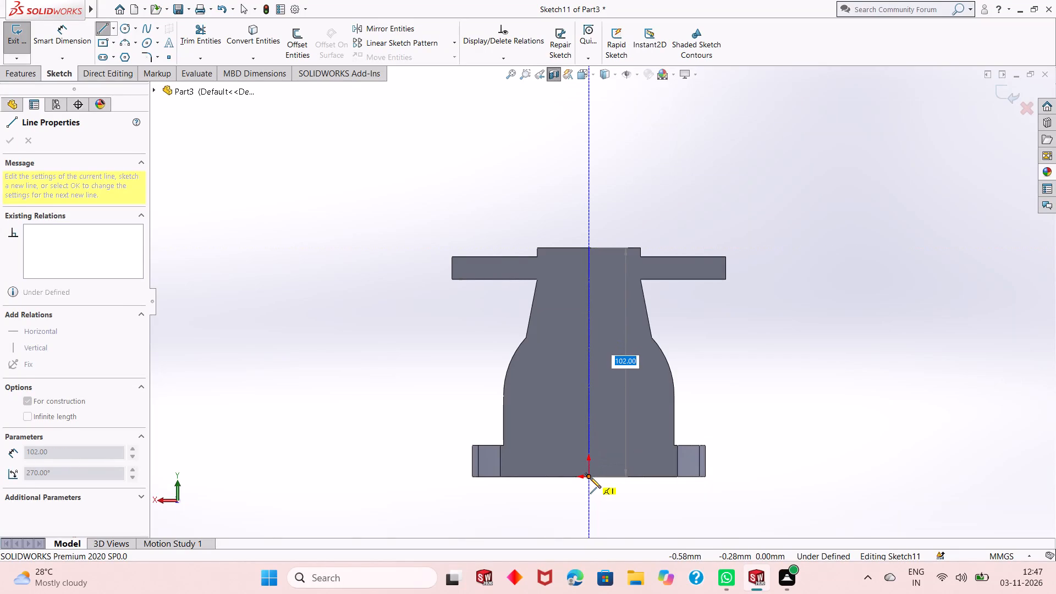
{"action": "type", "text": "102-36"}
{"action": "key", "text": "Return"}
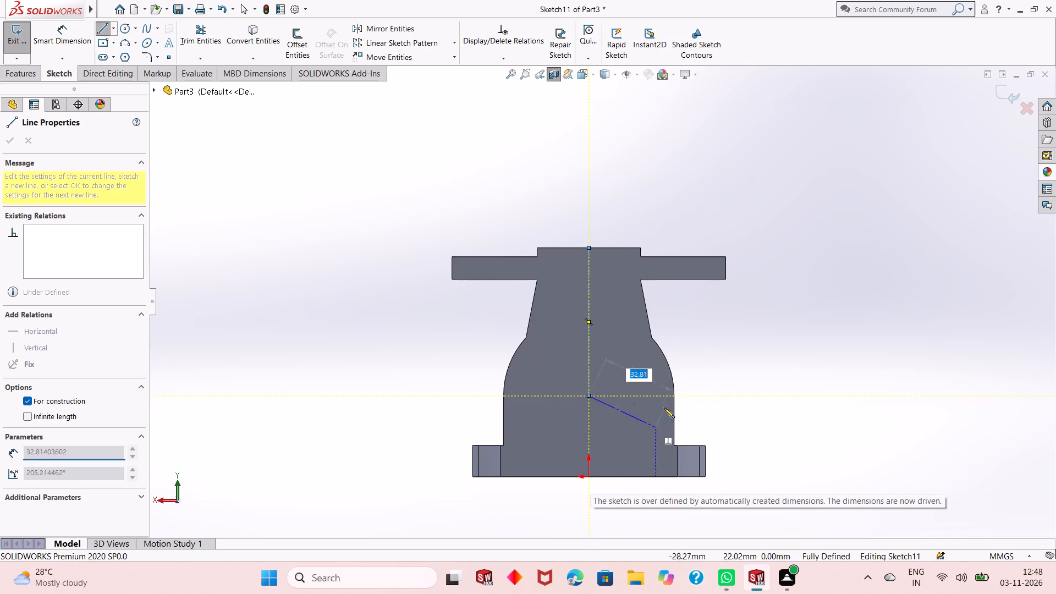
{"action": "right_click", "coordinate": [727, 374]}
{"action": "left_click", "coordinate": [812, 387]}
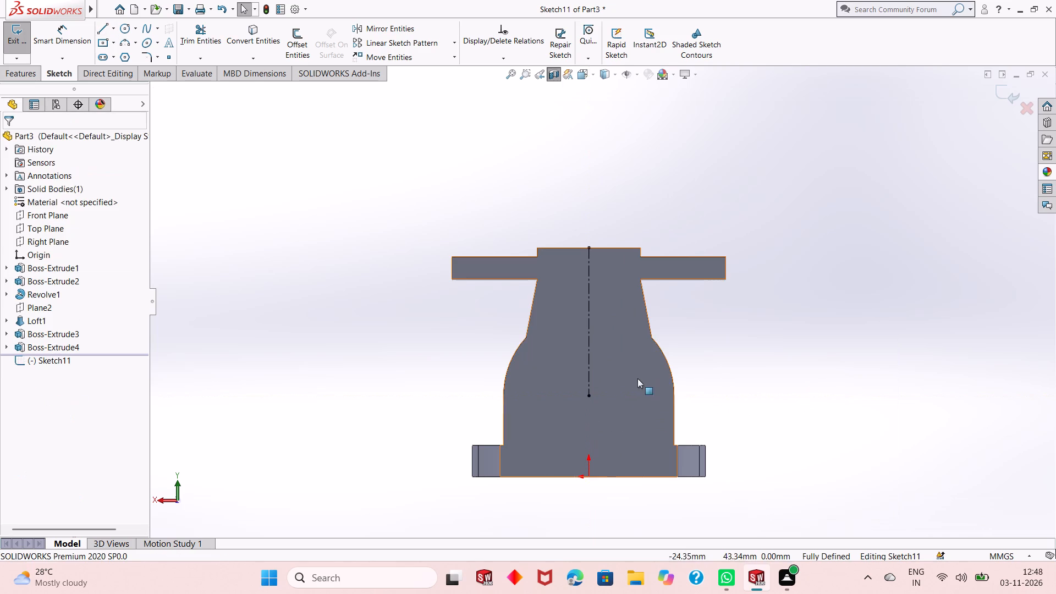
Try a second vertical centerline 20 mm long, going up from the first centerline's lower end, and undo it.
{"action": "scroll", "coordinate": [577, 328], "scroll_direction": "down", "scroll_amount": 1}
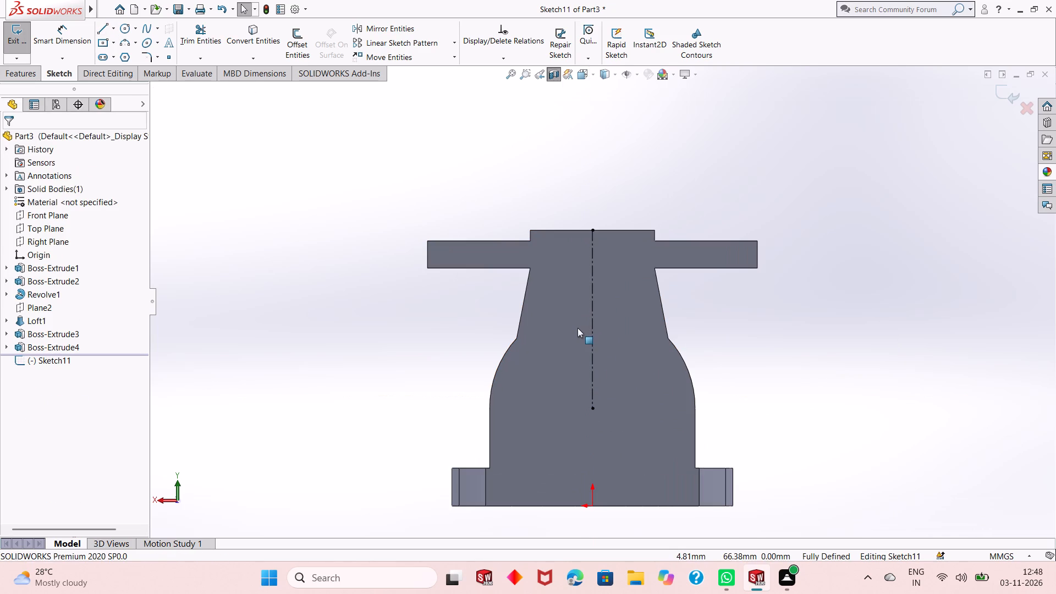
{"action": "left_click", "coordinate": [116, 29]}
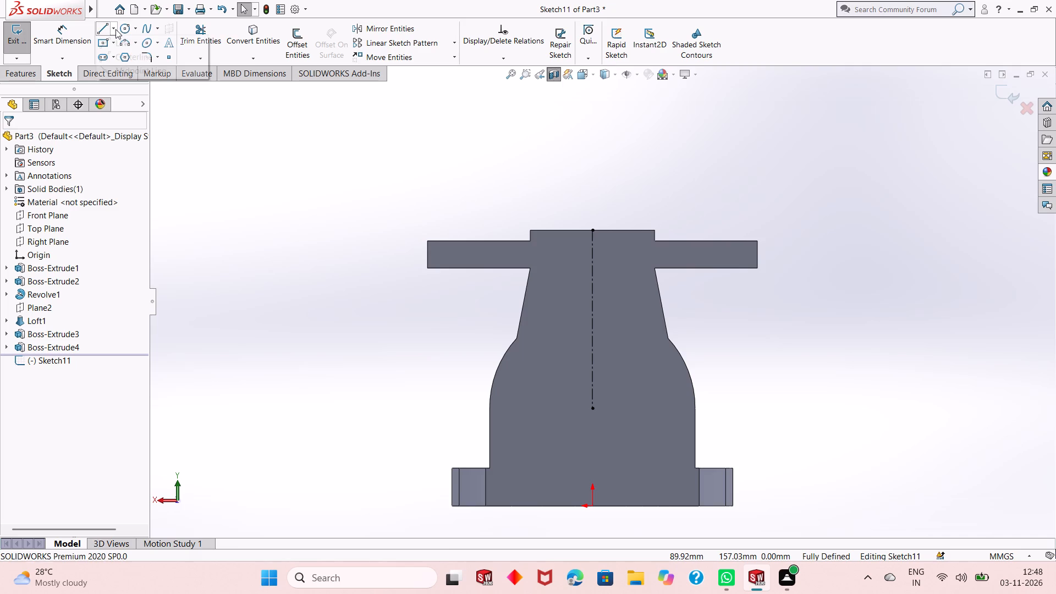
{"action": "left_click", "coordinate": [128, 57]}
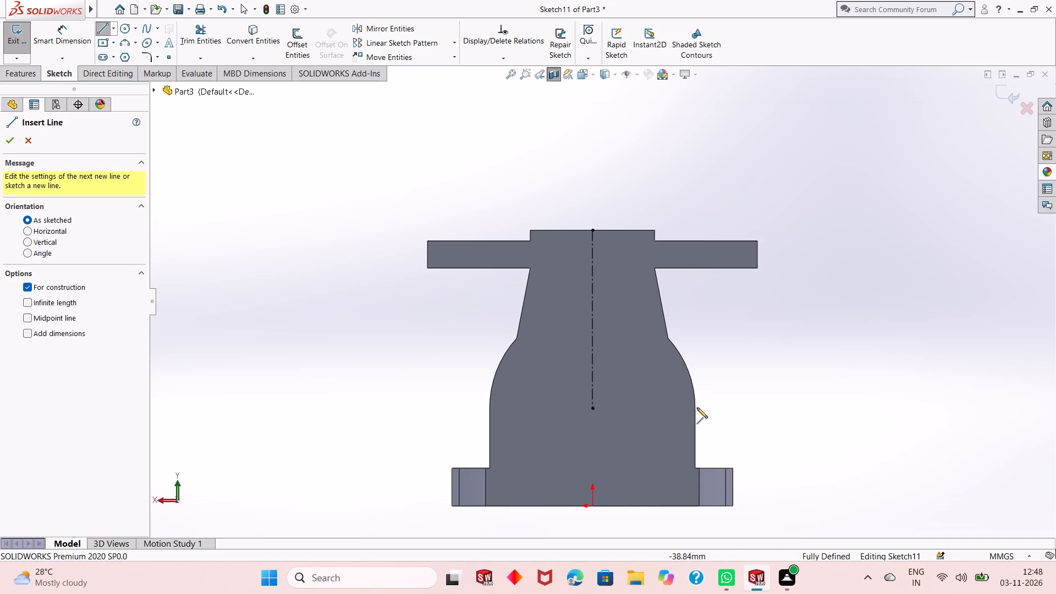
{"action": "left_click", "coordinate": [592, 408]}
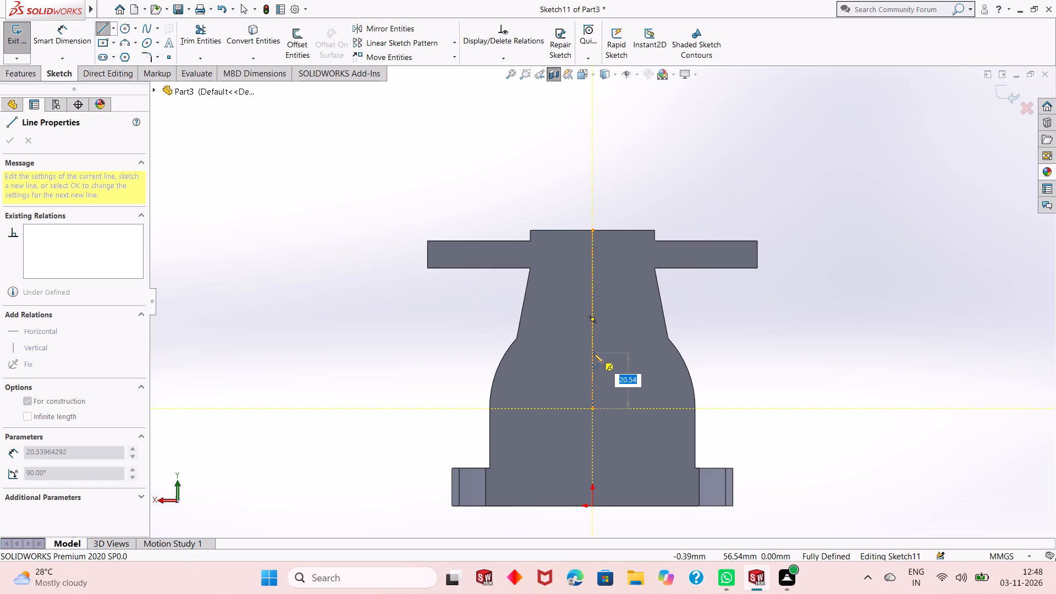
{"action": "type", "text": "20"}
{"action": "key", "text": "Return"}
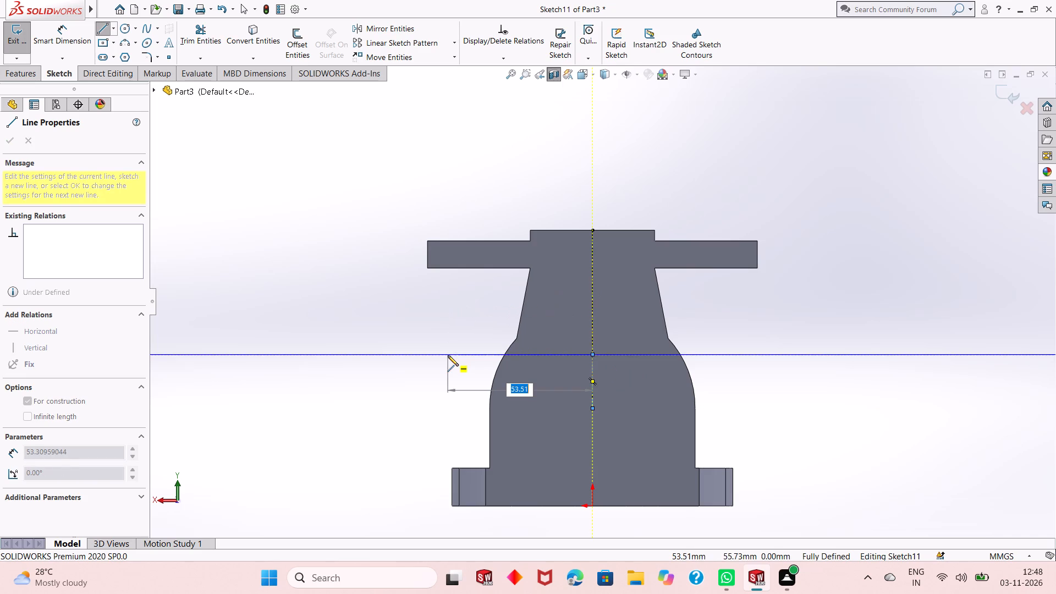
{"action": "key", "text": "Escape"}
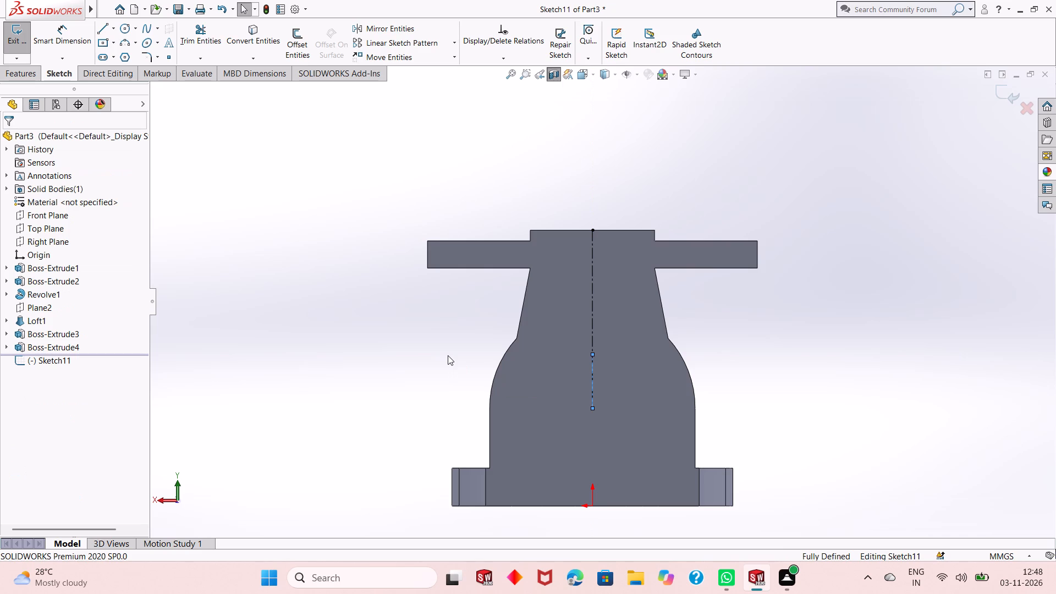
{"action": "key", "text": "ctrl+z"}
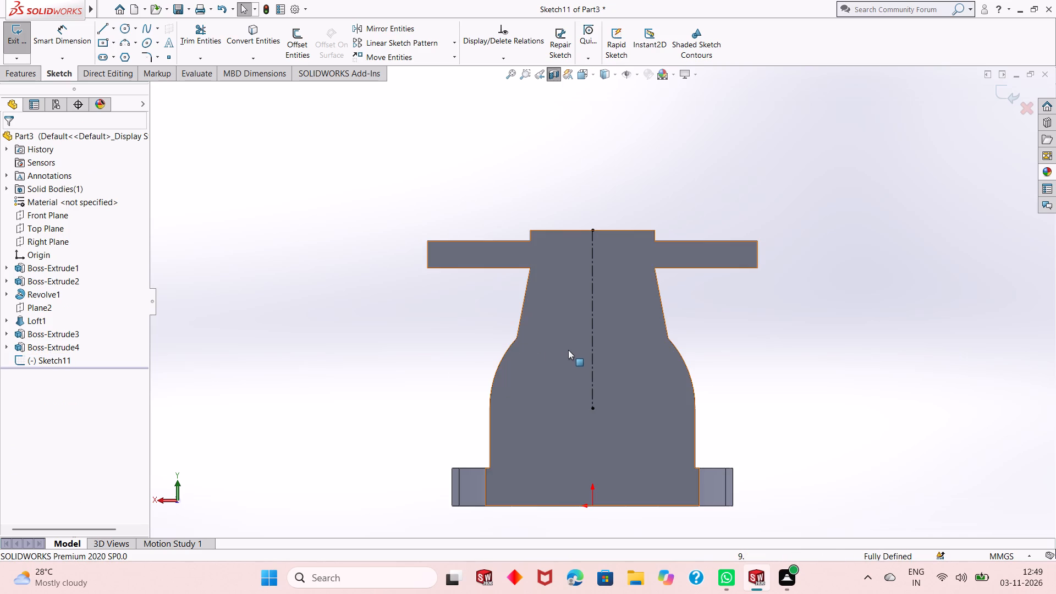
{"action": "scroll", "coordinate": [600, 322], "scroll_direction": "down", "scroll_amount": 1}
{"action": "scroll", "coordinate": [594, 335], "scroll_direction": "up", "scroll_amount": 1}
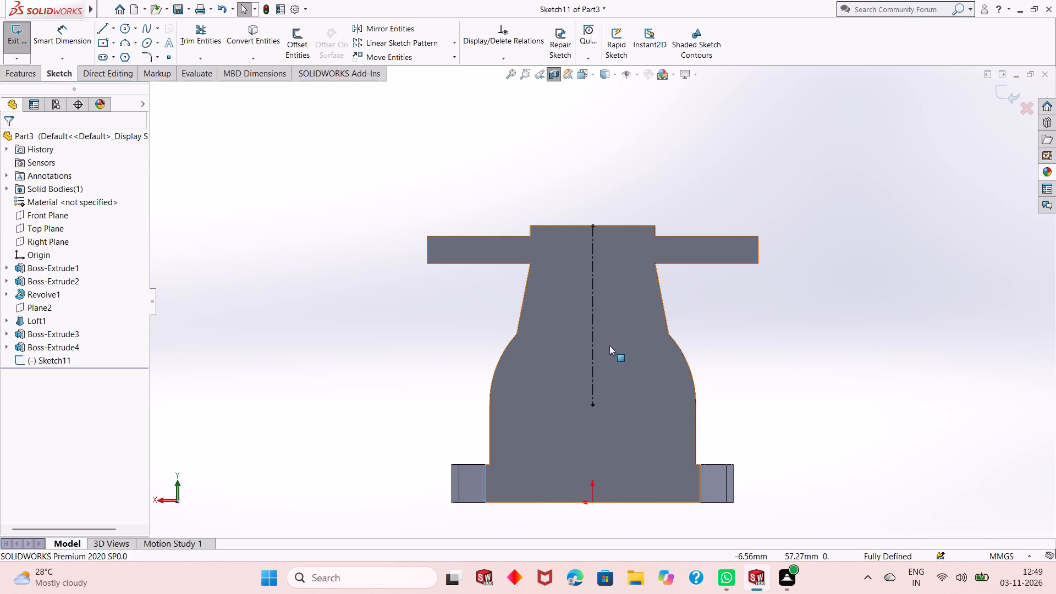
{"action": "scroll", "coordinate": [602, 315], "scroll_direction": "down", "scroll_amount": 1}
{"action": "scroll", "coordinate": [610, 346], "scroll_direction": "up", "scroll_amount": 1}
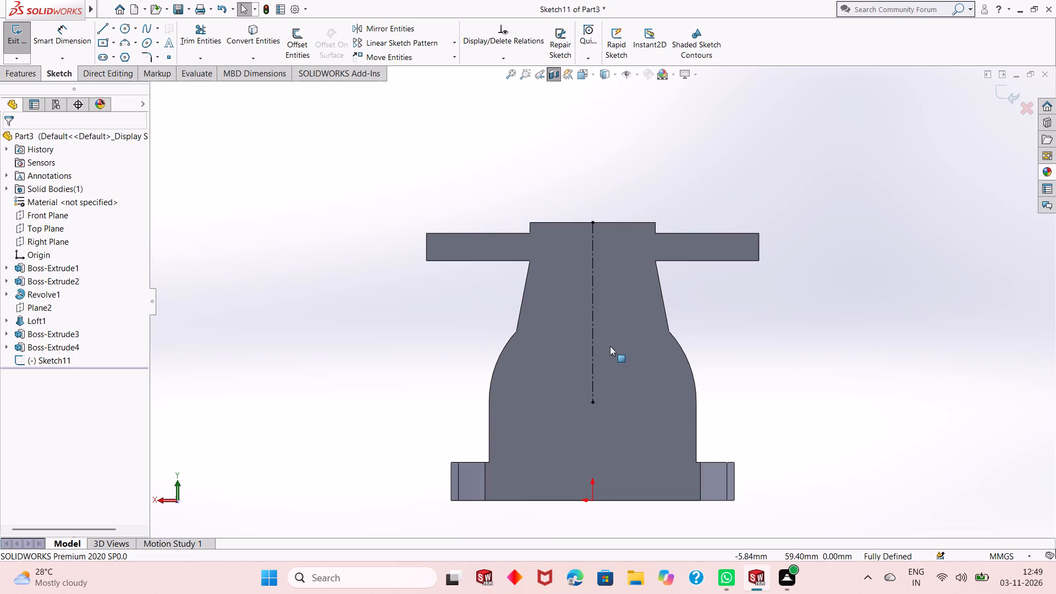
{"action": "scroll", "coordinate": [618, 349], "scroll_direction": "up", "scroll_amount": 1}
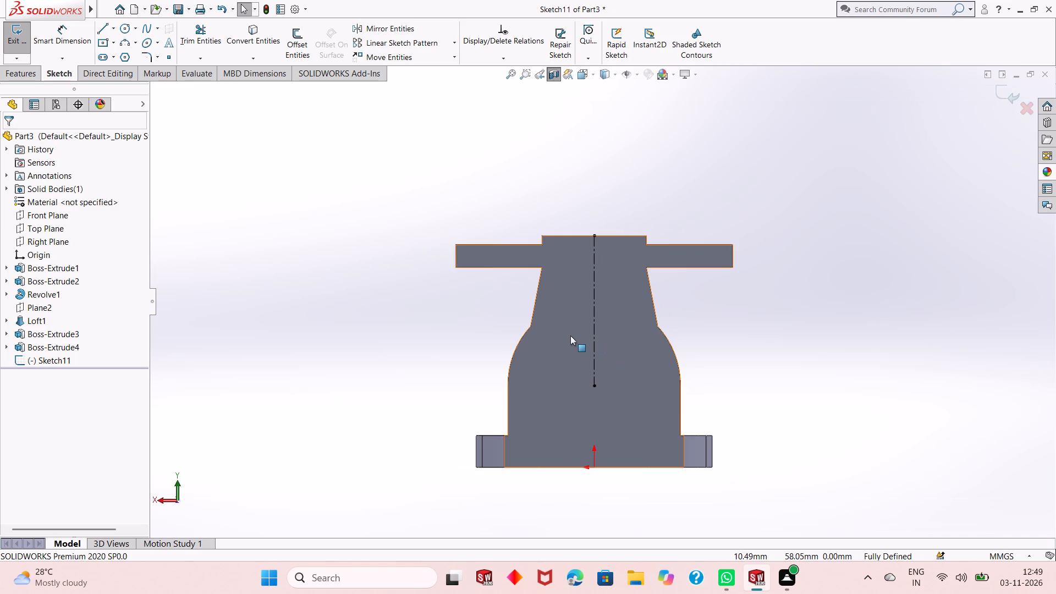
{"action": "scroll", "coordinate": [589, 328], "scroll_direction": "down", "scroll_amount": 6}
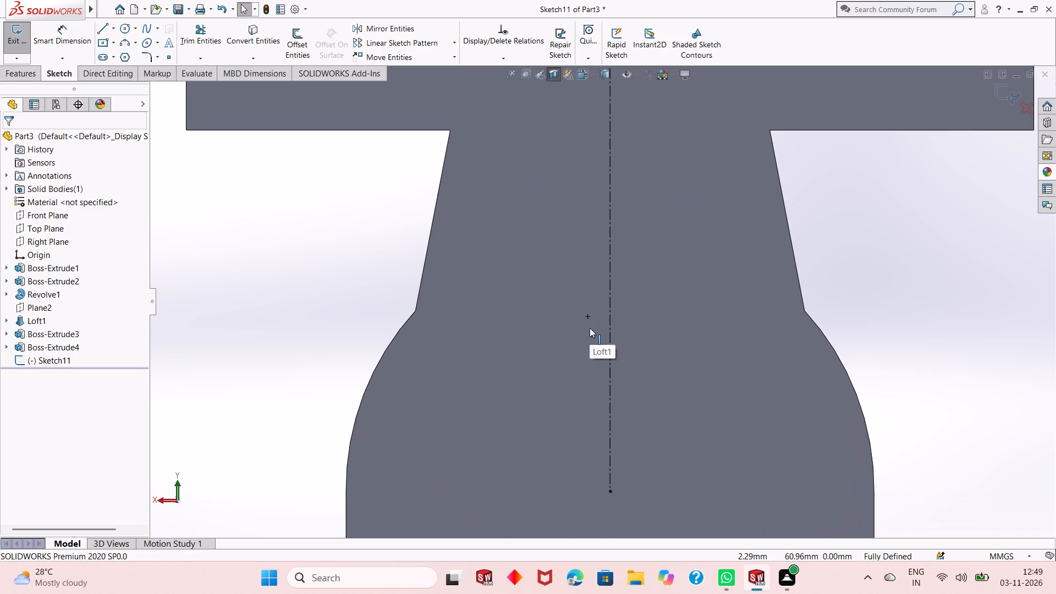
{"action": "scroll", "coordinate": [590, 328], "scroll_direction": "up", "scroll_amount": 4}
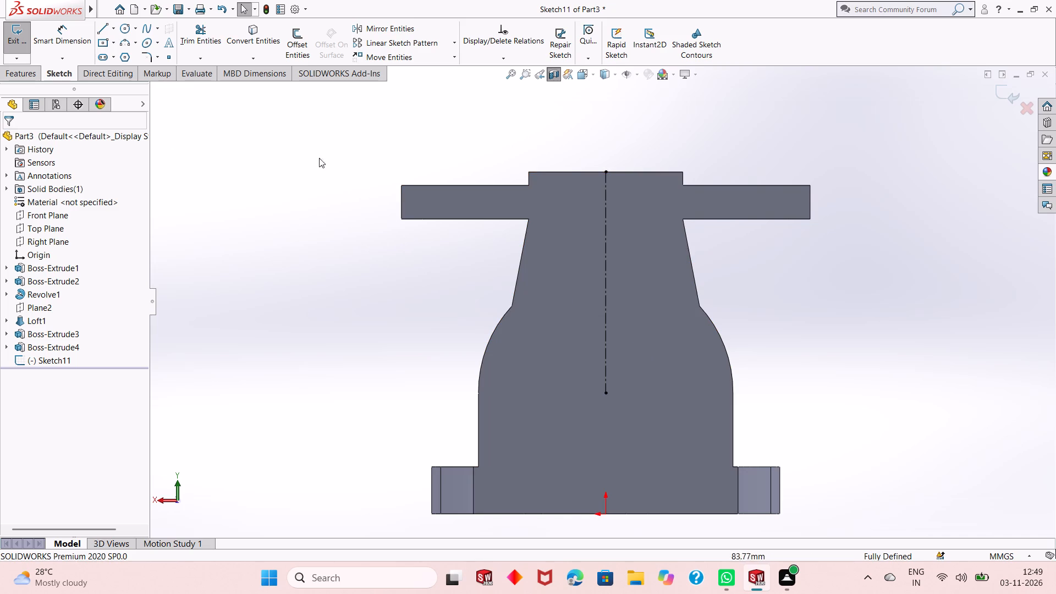
Draw a 14 mm horizontal line leftward from the centerline's top end, continuing with a slanted line about 50 mm long down and outward into the dome.
{"action": "left_click", "coordinate": [102, 29]}
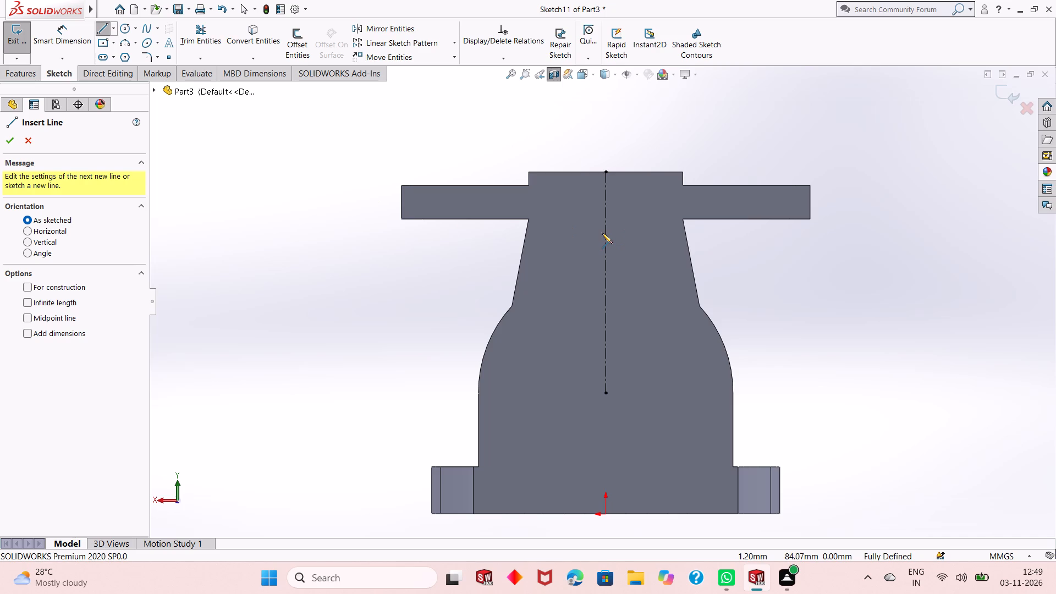
{"action": "left_click", "coordinate": [606, 171]}
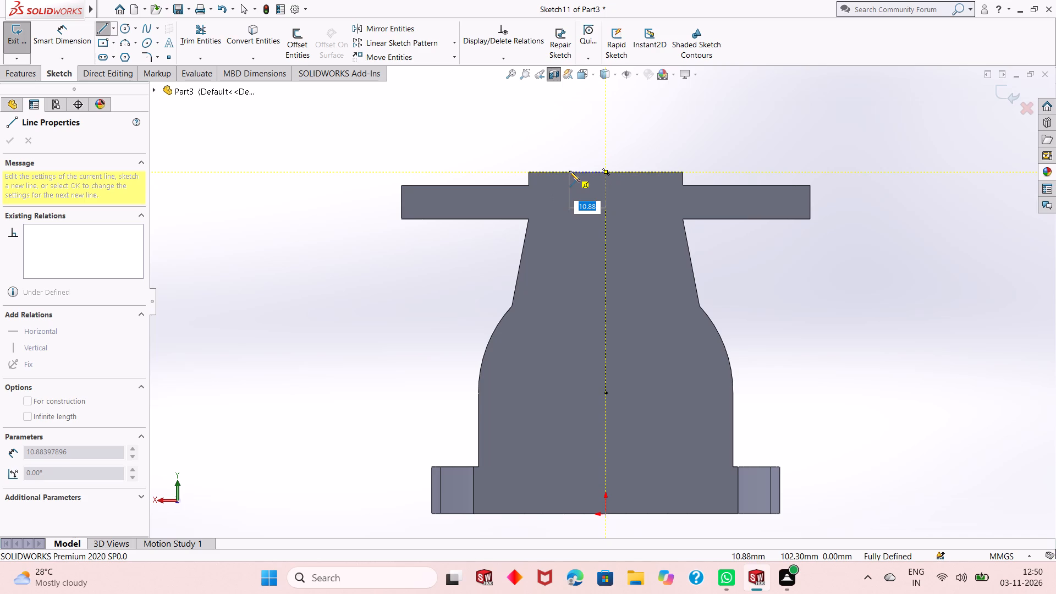
{"action": "key", "text": "1"}
{"action": "key", "text": "4"}
{"action": "key", "text": "Return"}
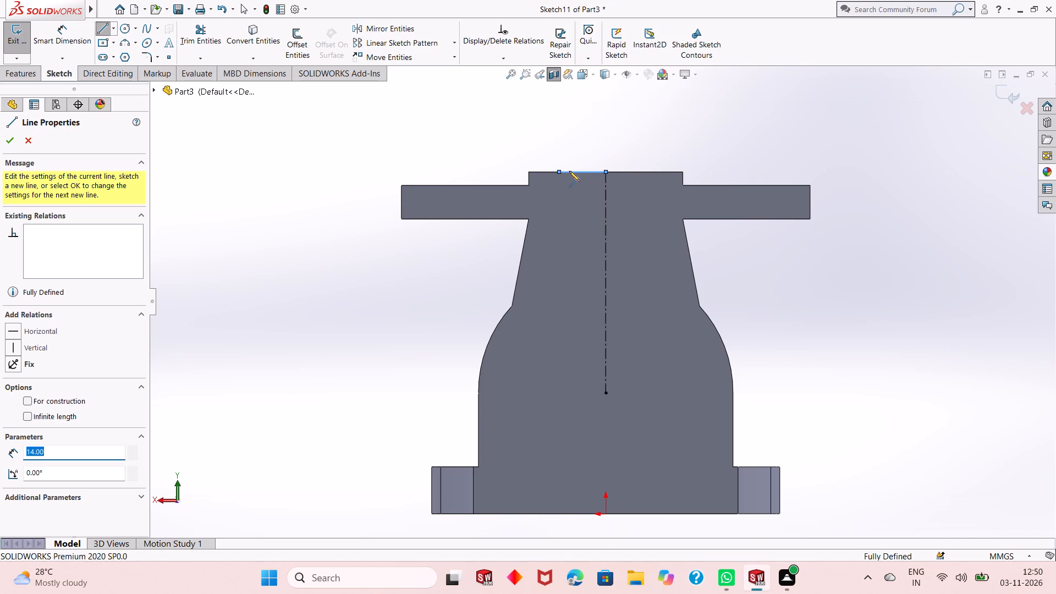
{"action": "left_click", "coordinate": [529, 338]}
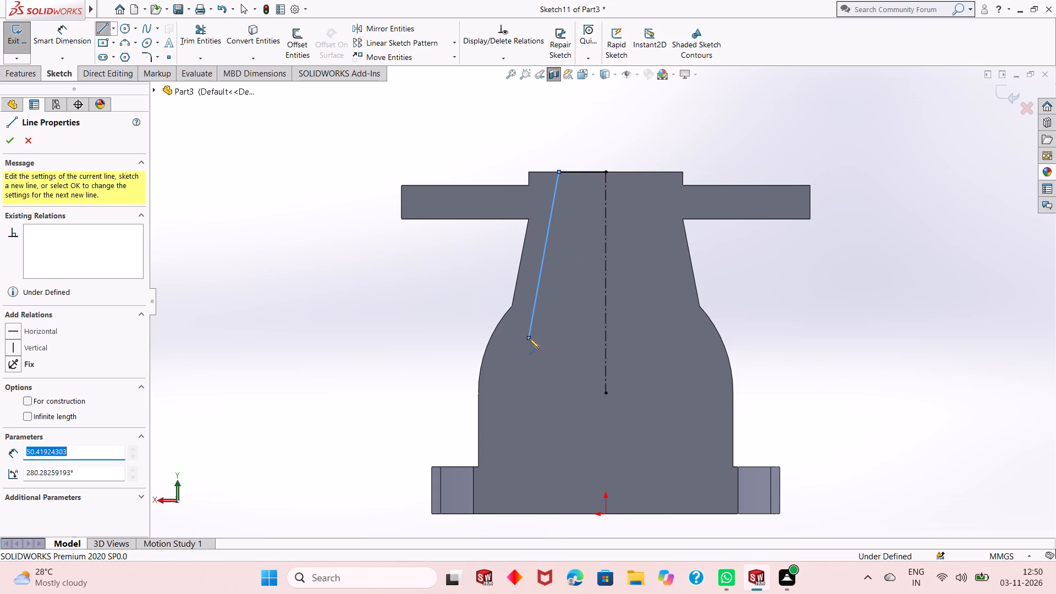
{"action": "right_click", "coordinate": [529, 338]}
{"action": "left_click", "coordinate": [556, 344]}
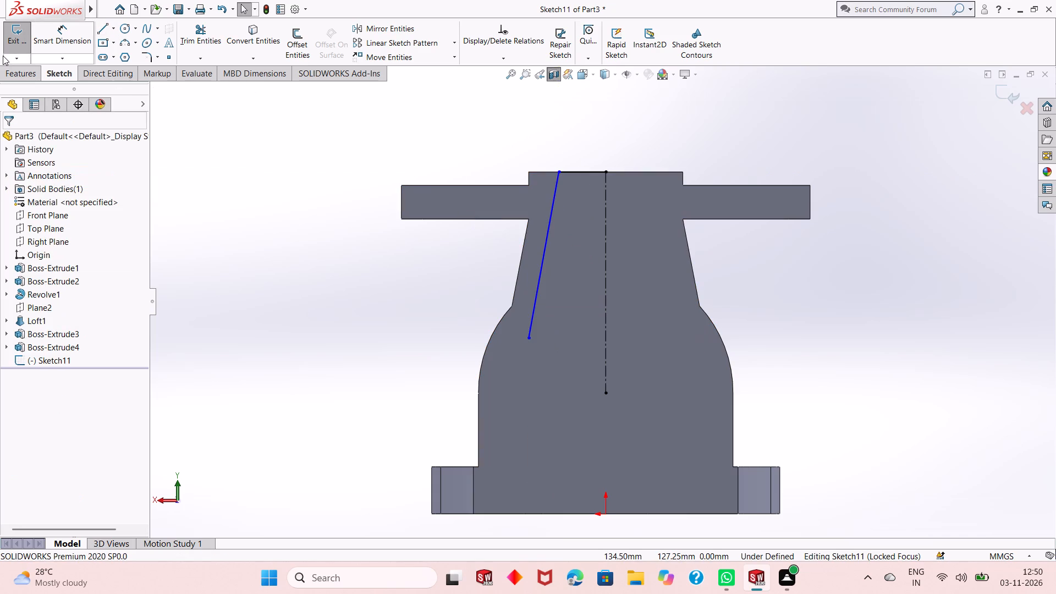
Dimension the vertical distance between the slanted line's lower end and the centerline's lower end as 20 mm.
{"action": "left_click", "coordinate": [68, 48]}
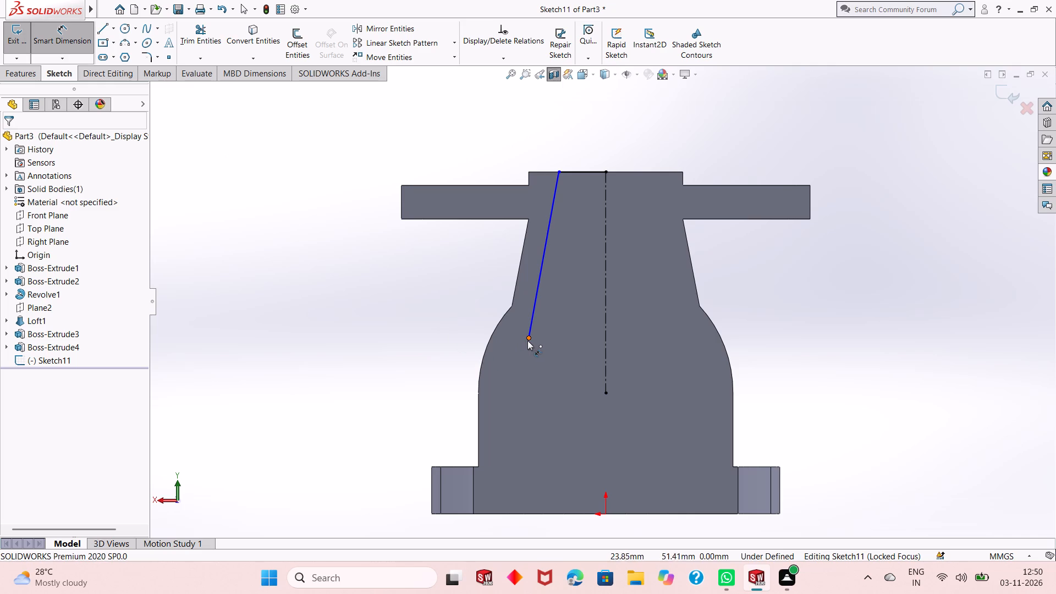
{"action": "left_click", "coordinate": [530, 339]}
{"action": "left_click", "coordinate": [607, 392]}
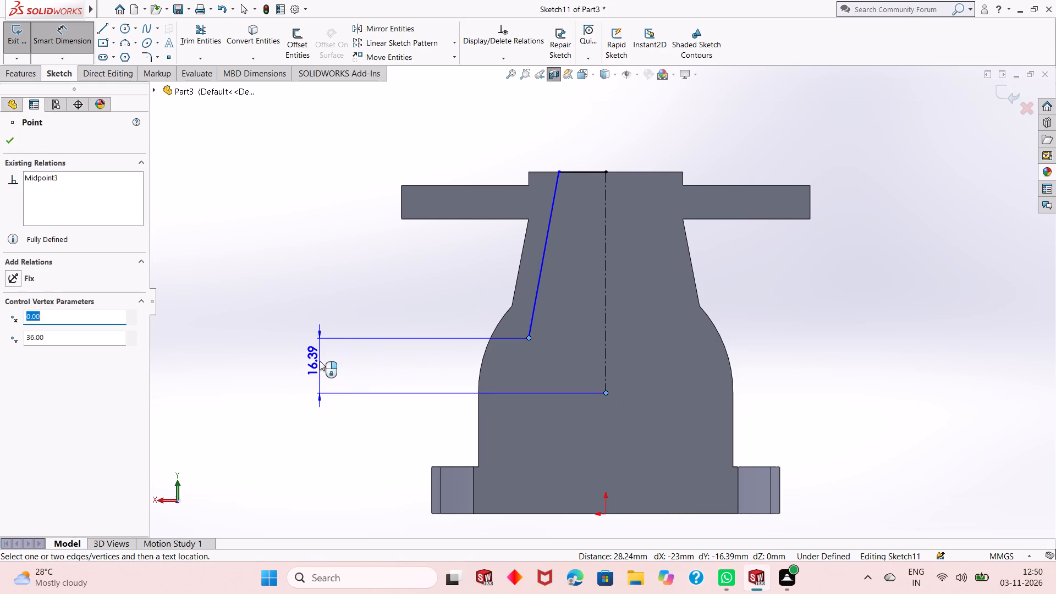
{"action": "left_click", "coordinate": [320, 361]}
{"action": "type", "text": "20"}
{"action": "key", "text": "Return"}
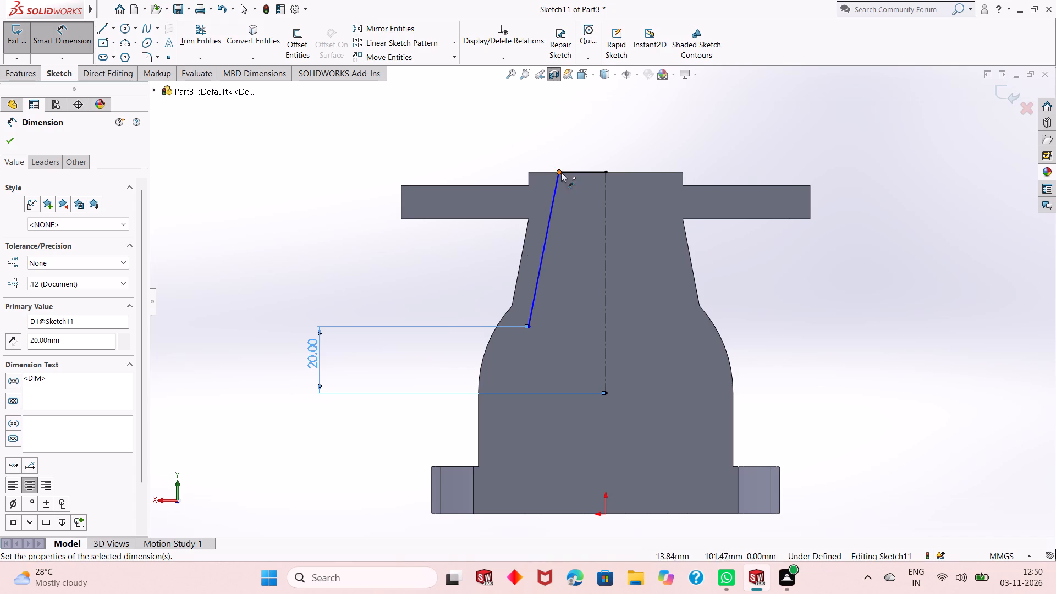
Dimension the horizontal line along the top boss edge as 14 mm.
{"action": "left_click", "coordinate": [576, 170]}
{"action": "left_click", "coordinate": [580, 142]}
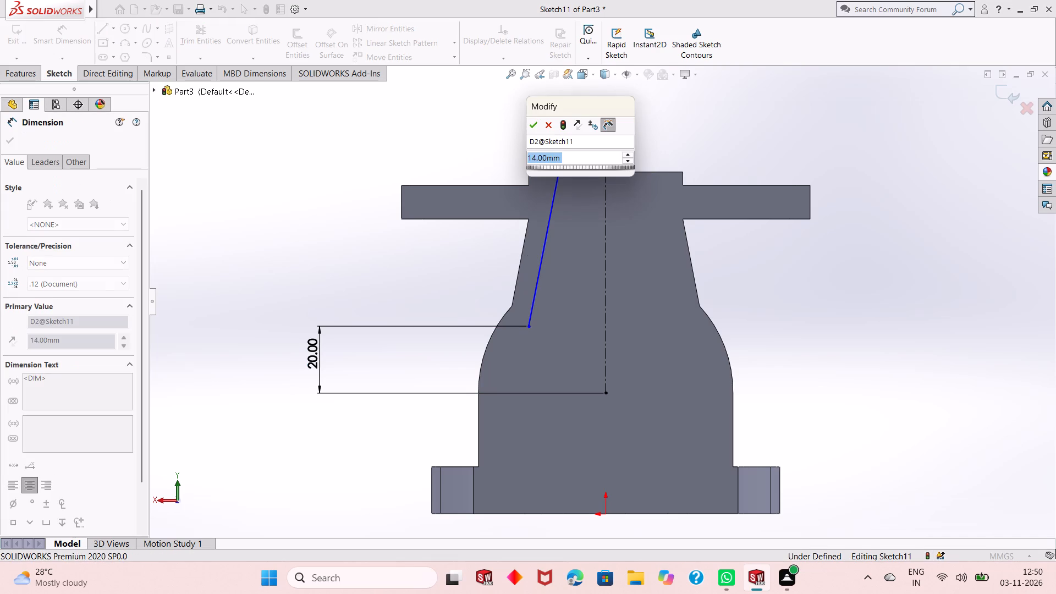
{"action": "key", "text": "Return"}
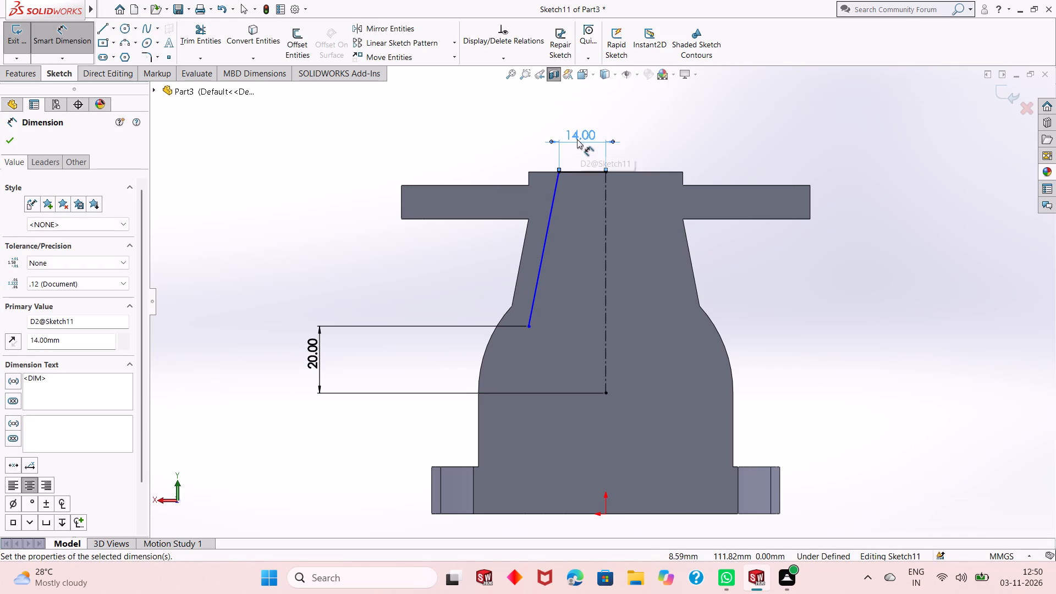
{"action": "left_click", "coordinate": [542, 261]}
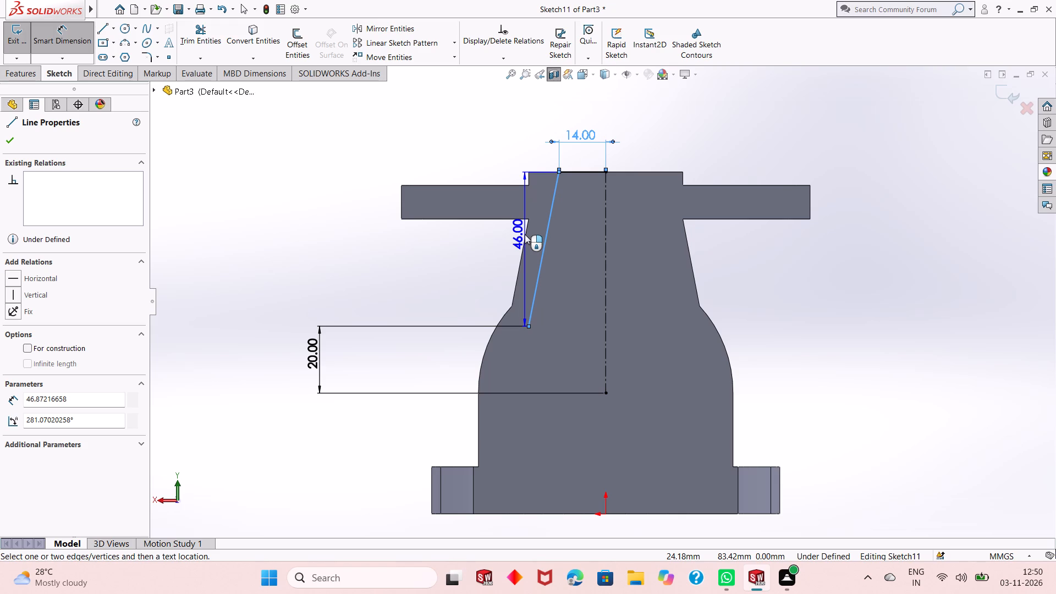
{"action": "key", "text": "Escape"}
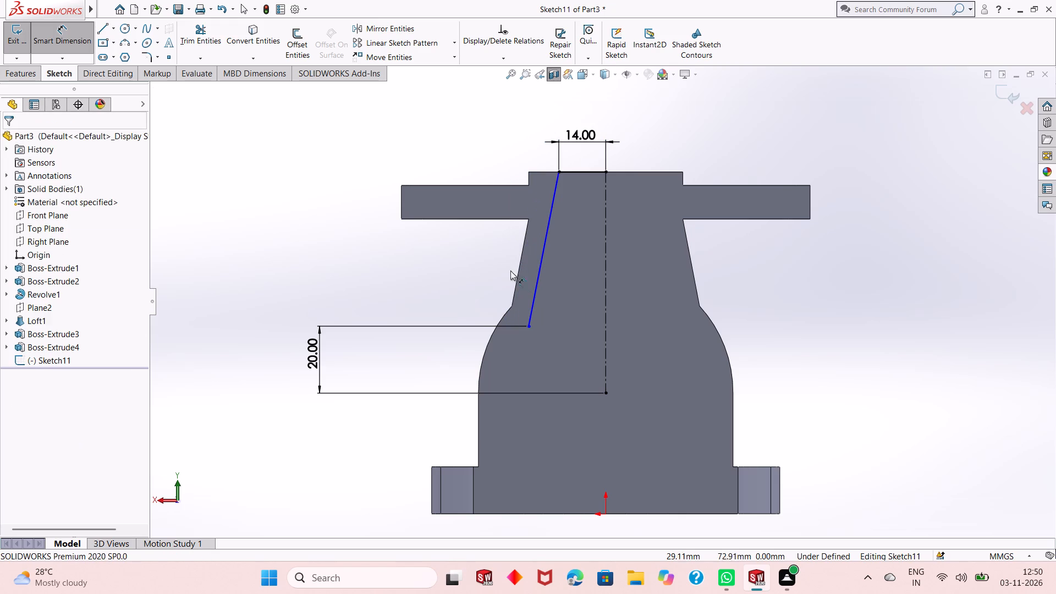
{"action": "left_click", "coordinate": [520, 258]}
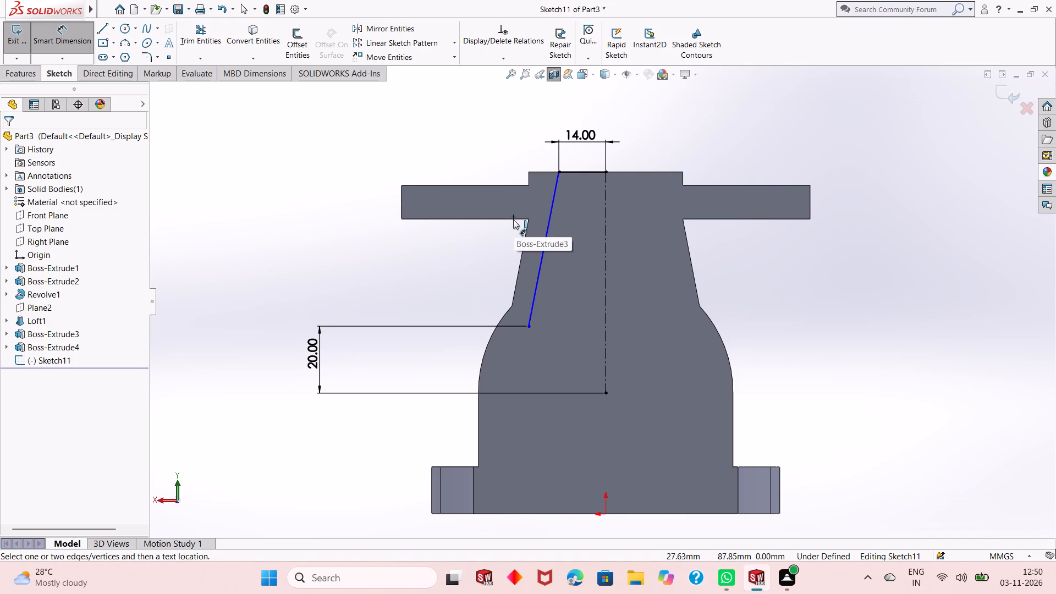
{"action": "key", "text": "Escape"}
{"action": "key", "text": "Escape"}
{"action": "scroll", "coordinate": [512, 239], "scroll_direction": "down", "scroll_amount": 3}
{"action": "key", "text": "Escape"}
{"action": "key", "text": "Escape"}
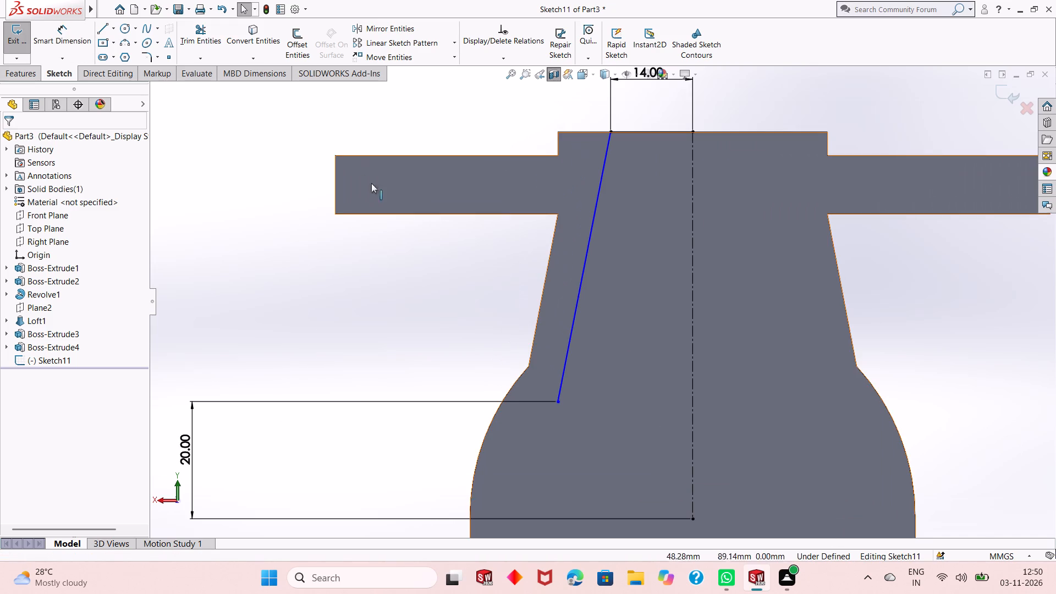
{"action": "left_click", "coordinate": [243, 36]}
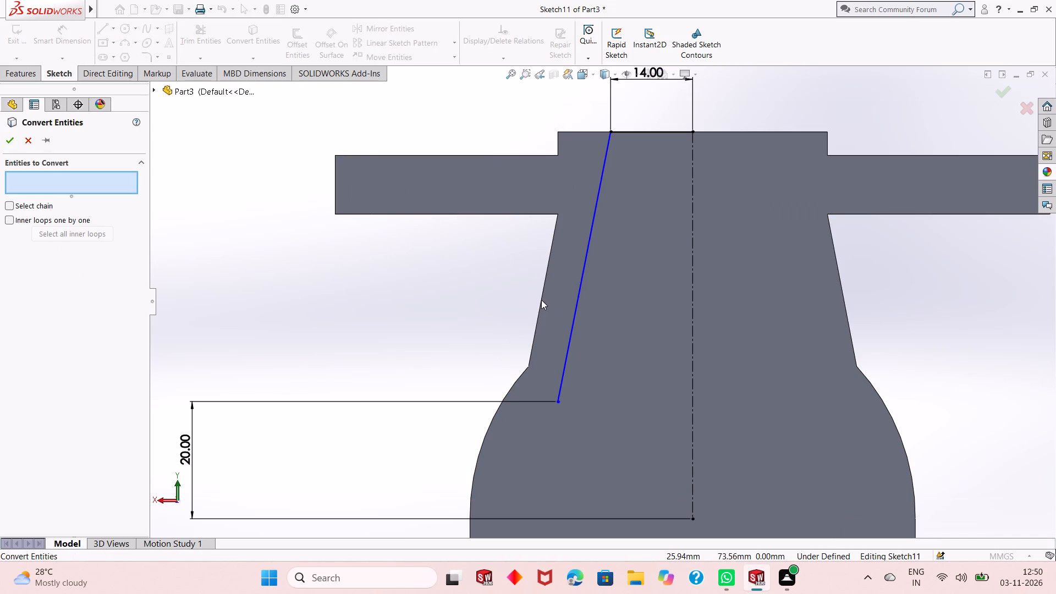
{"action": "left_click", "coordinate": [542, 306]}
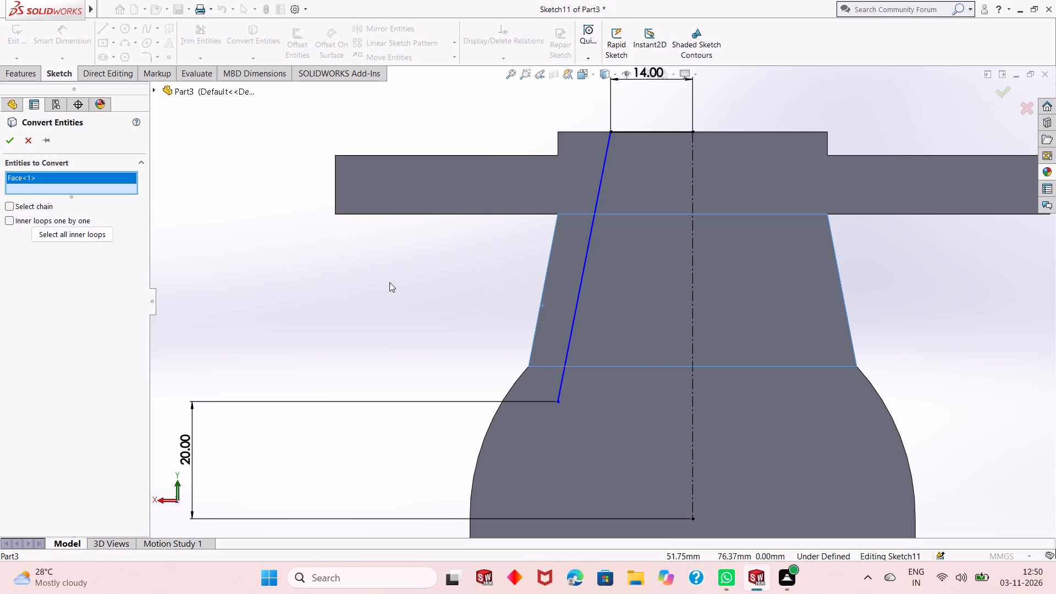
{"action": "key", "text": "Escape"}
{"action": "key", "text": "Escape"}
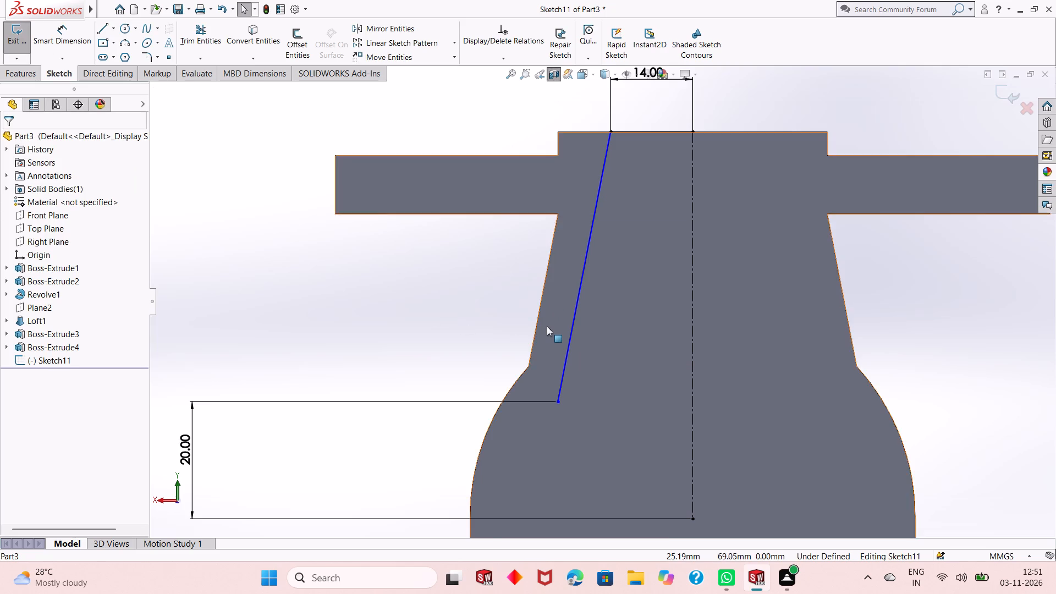
Dimension the angle between the slanted line and the vertical centerline as 11°.
{"action": "scroll", "coordinate": [547, 327], "scroll_direction": "up", "scroll_amount": 1}
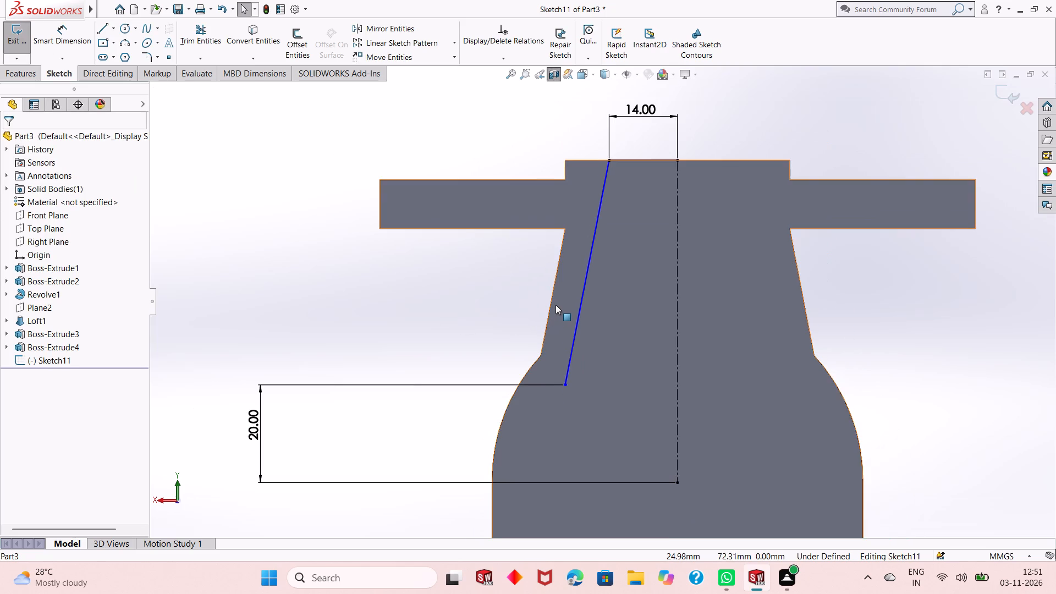
{"action": "scroll", "coordinate": [555, 305], "scroll_direction": "down", "scroll_amount": 1}
{"action": "scroll", "coordinate": [555, 305], "scroll_direction": "up", "scroll_amount": 2}
{"action": "scroll", "coordinate": [555, 305], "scroll_direction": "down", "scroll_amount": 1}
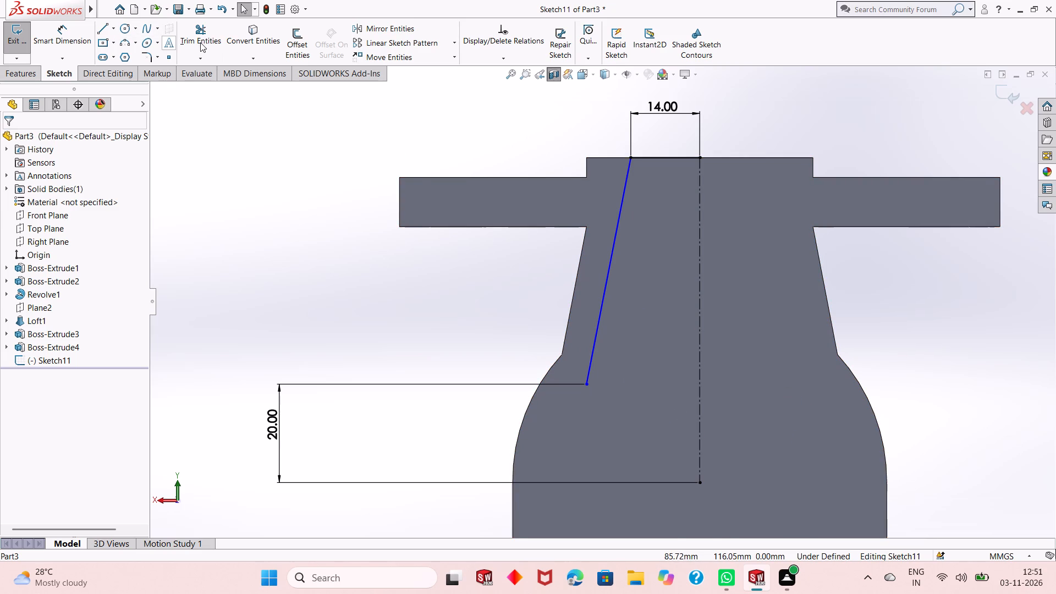
{"action": "left_click", "coordinate": [79, 43]}
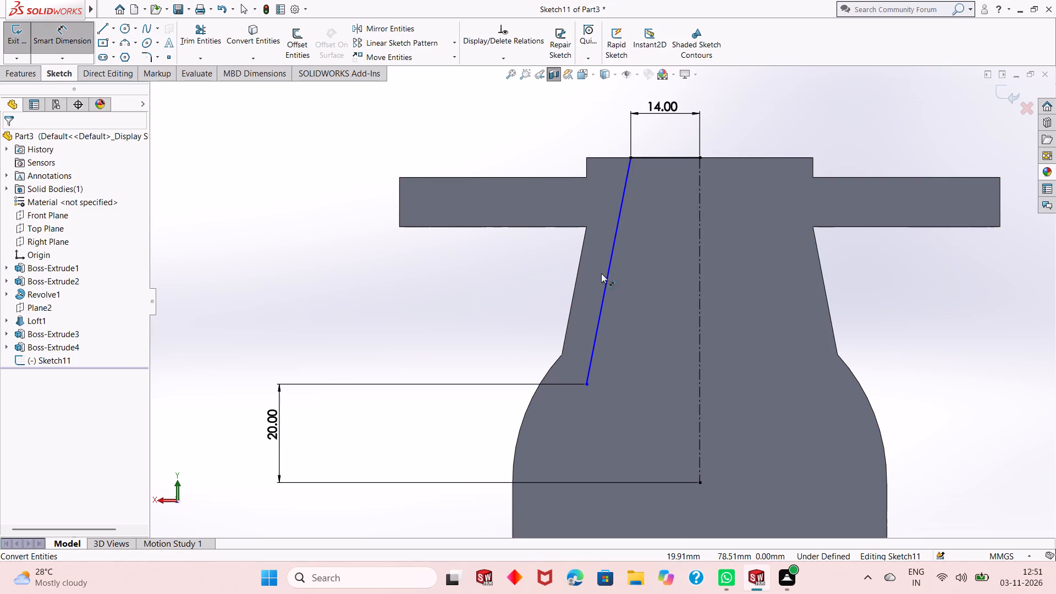
{"action": "left_click", "coordinate": [604, 282]}
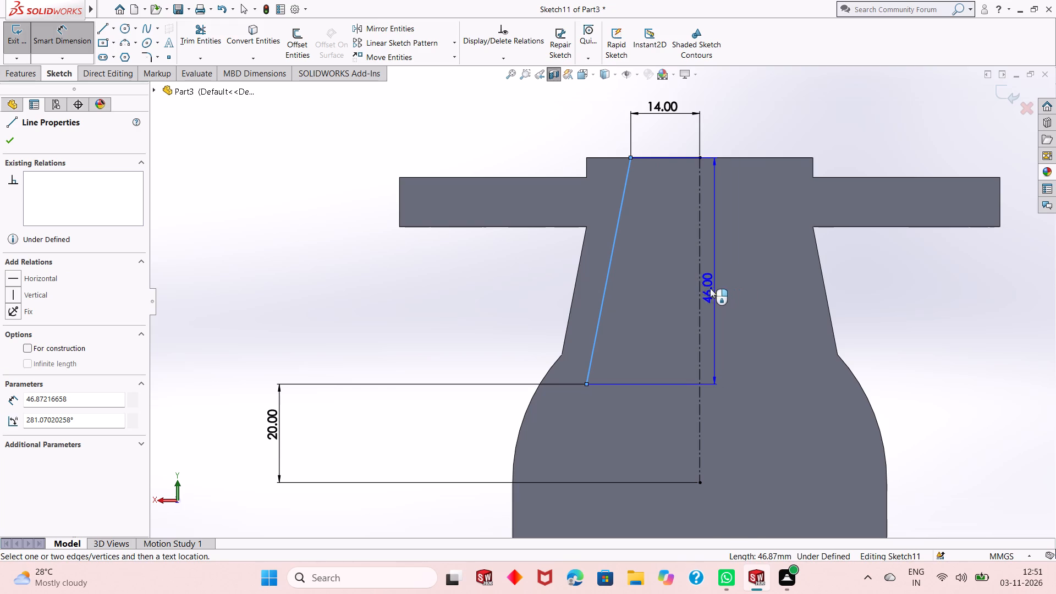
{"action": "left_click", "coordinate": [703, 294]}
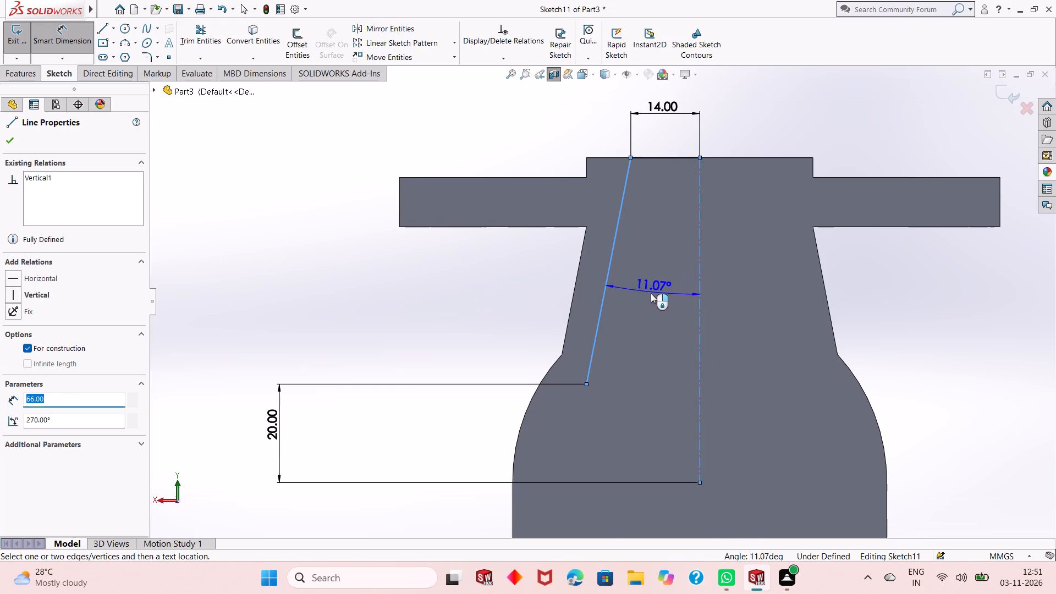
{"action": "left_click", "coordinate": [640, 302]}
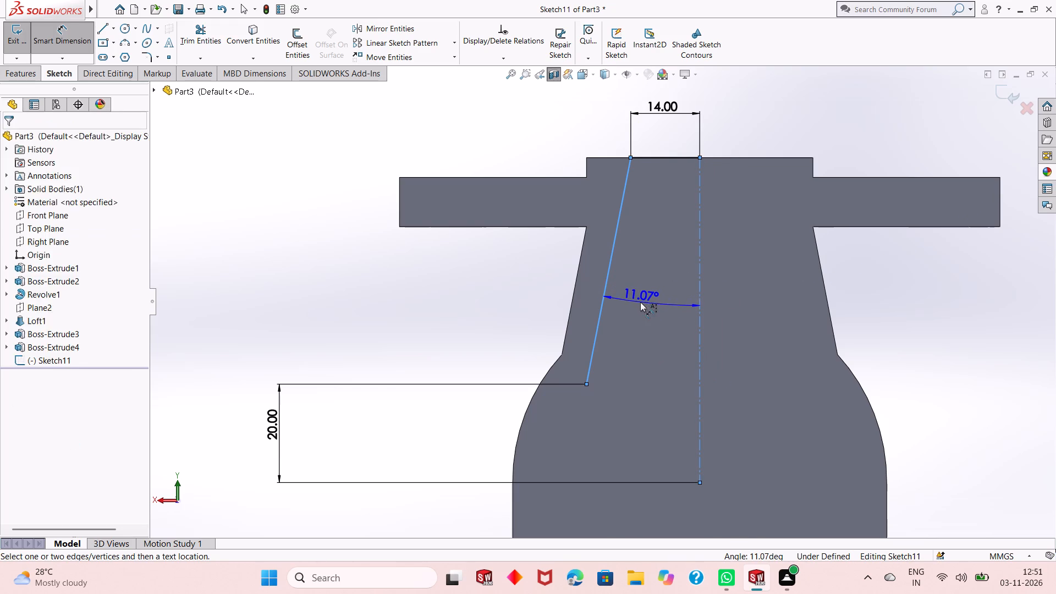
{"action": "type", "text": "11"}
{"action": "key", "text": "Return"}
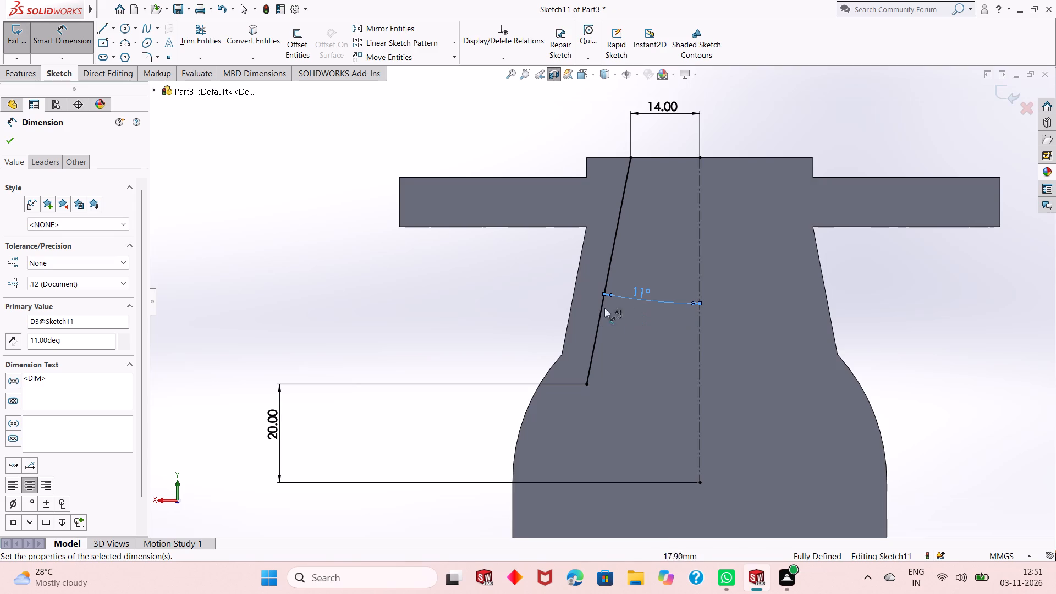
{"action": "scroll", "coordinate": [555, 314], "scroll_direction": "up", "scroll_amount": 1}
{"action": "right_click", "coordinate": [241, 153]}
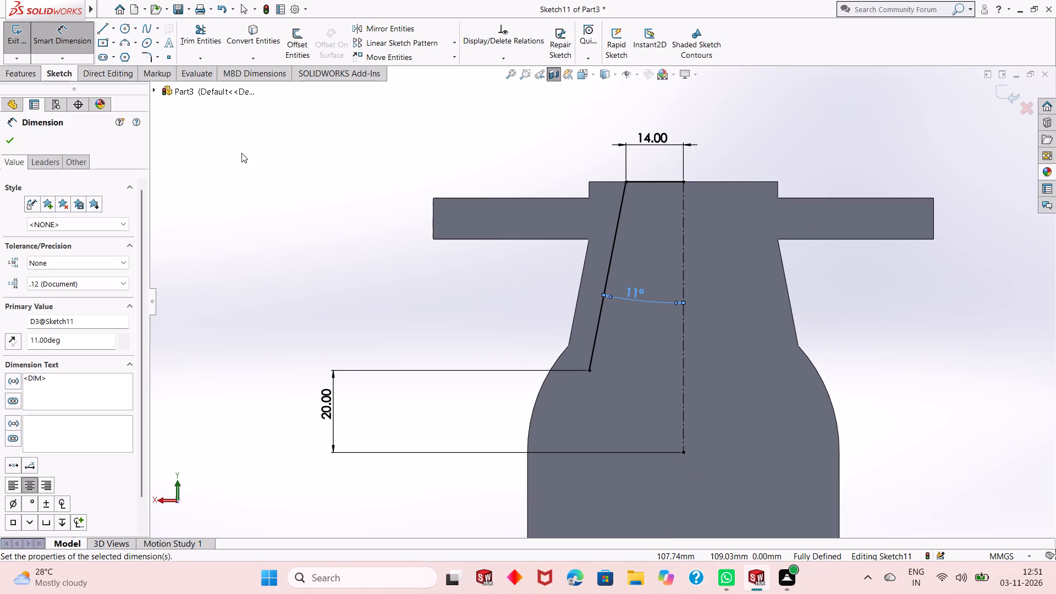
{"action": "left_click", "coordinate": [268, 191]}
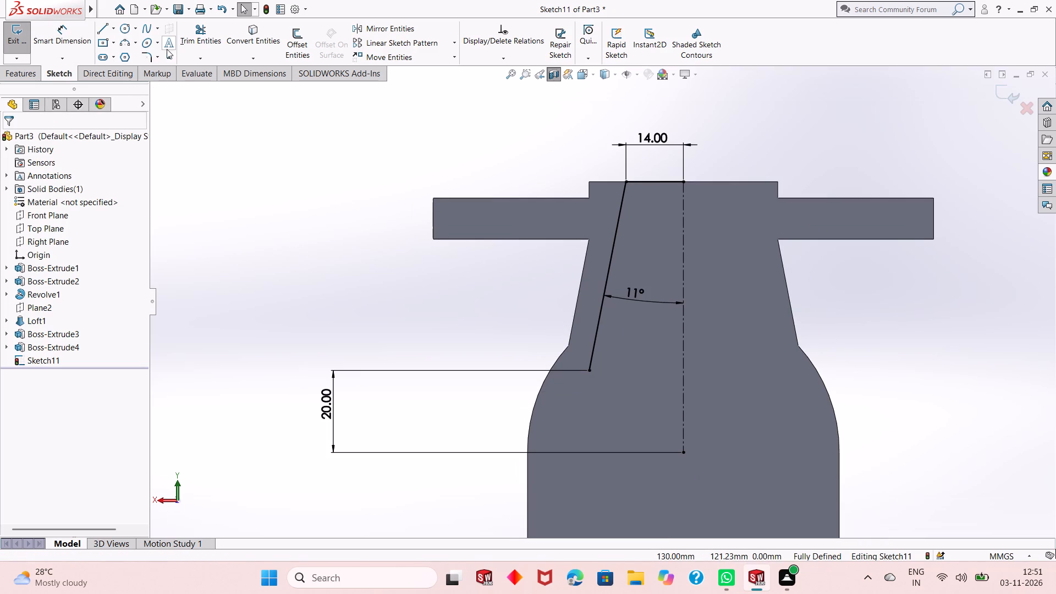
Draw a 14 mm horizontal line rightward from the centerline's top end, plus a slanted line about 47 mm long down to the opposite slanted line's end level.
{"action": "left_click", "coordinate": [106, 32]}
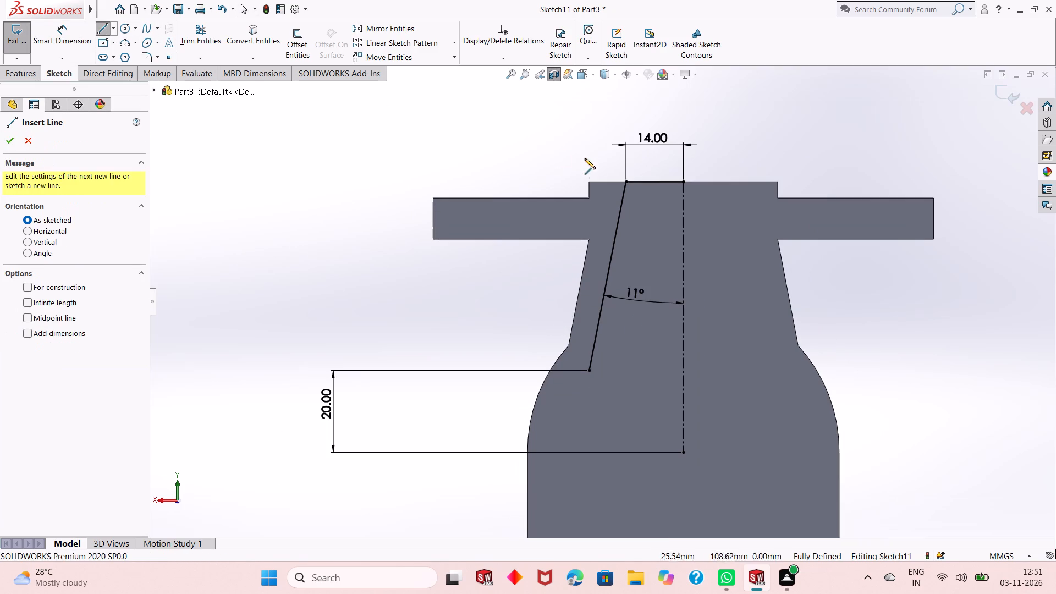
{"action": "left_click", "coordinate": [683, 183]}
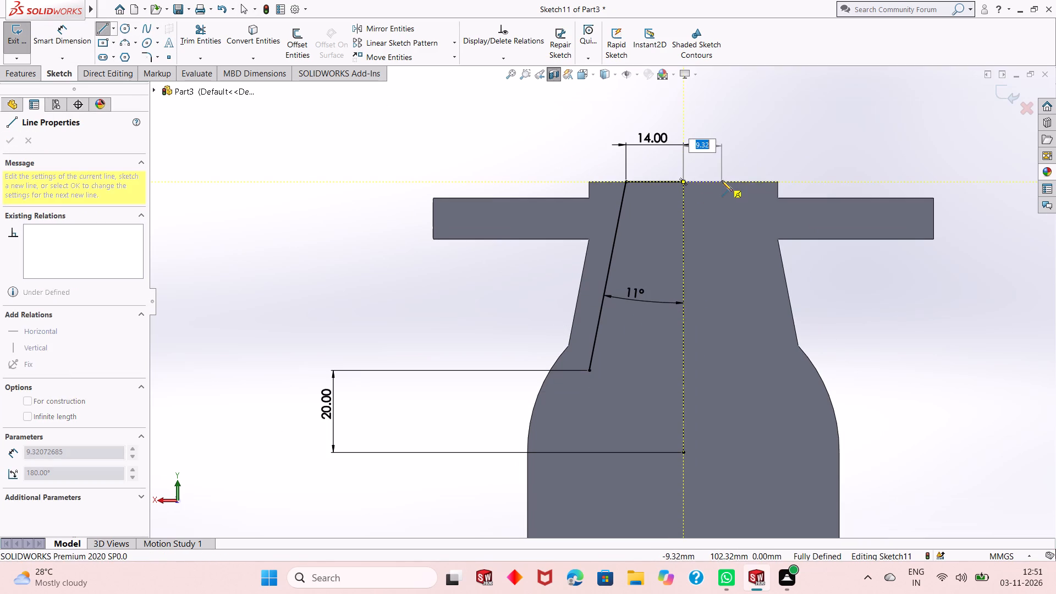
{"action": "type", "text": "14"}
{"action": "key", "text": "Return"}
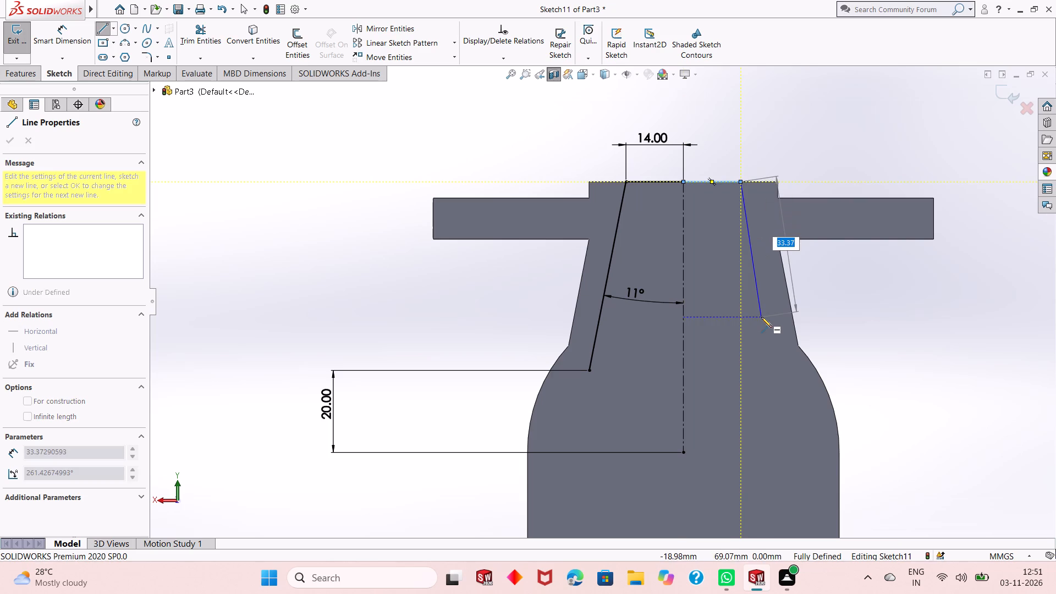
{"action": "left_click", "coordinate": [784, 368]}
{"action": "key", "text": "Escape"}
{"action": "key", "text": "Escape"}
{"action": "key", "text": "Escape"}
{"action": "key", "text": "Escape"}
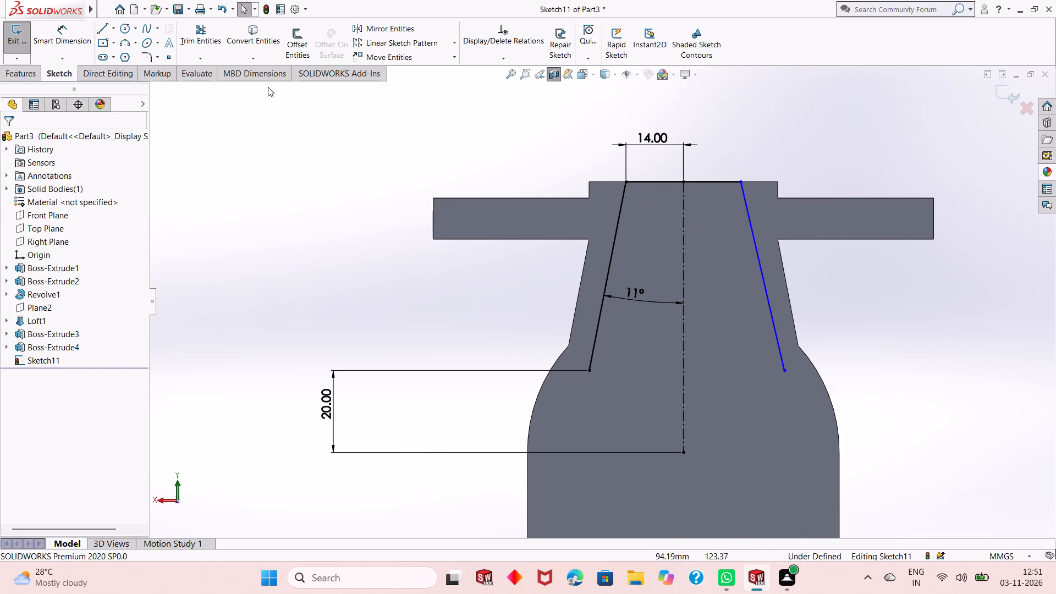
Dimension the angle between the slanted line on the centerline's right side and the vertical centerline as 11°.
{"action": "left_click", "coordinate": [62, 33]}
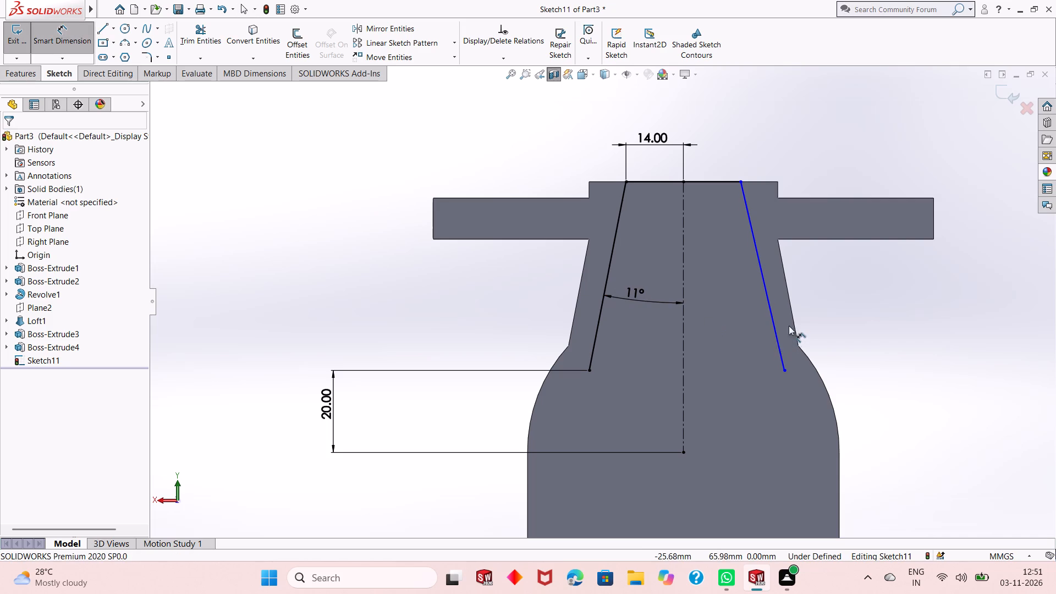
{"action": "left_click", "coordinate": [769, 302]}
{"action": "left_click", "coordinate": [683, 321]}
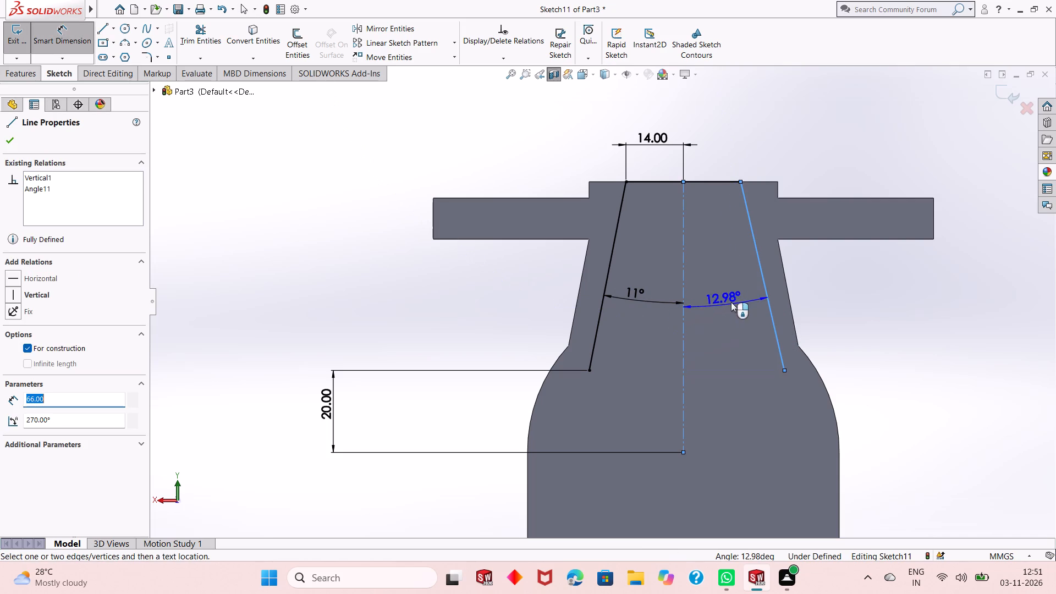
{"action": "left_click", "coordinate": [736, 300]}
{"action": "type", "text": "11"}
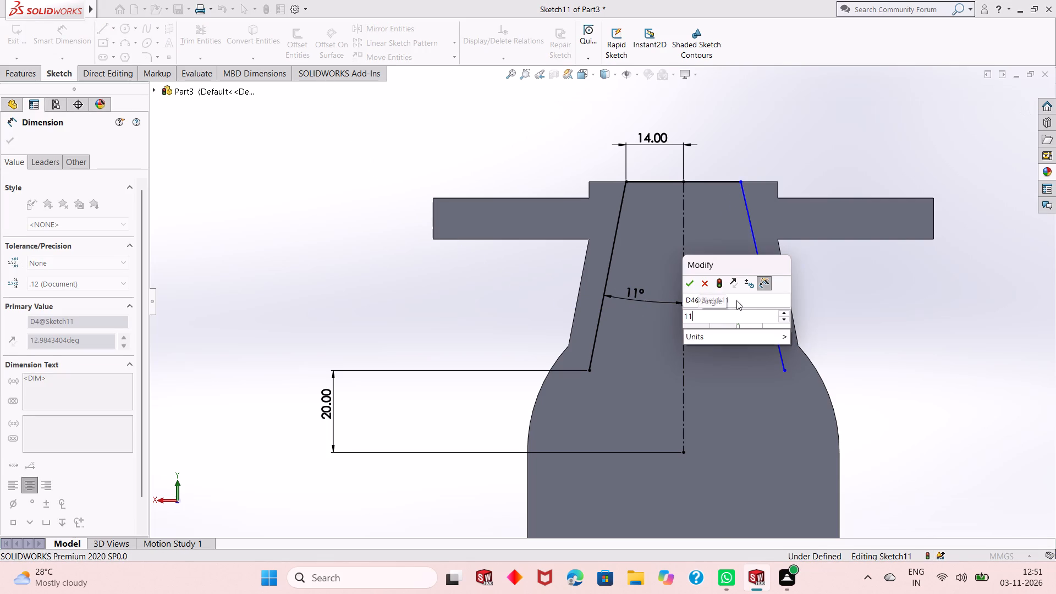
{"action": "key", "text": "Return"}
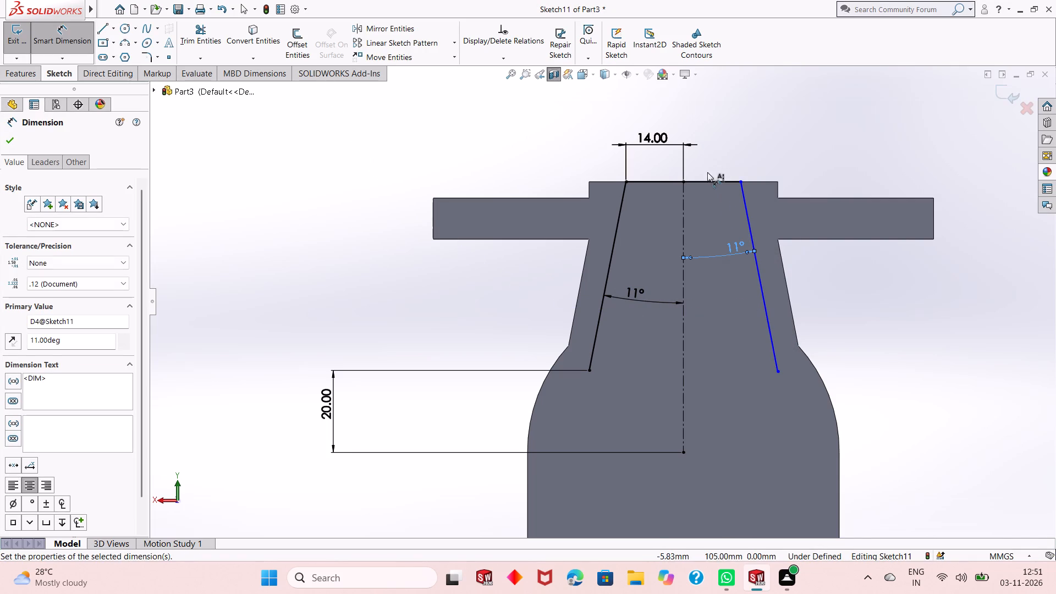
Dimension the horizontal line running from the centerline's top end to the right slanted line as 14 mm.
{"action": "left_click", "coordinate": [709, 181]}
{"action": "key", "text": "Escape"}
{"action": "key", "text": "Escape"}
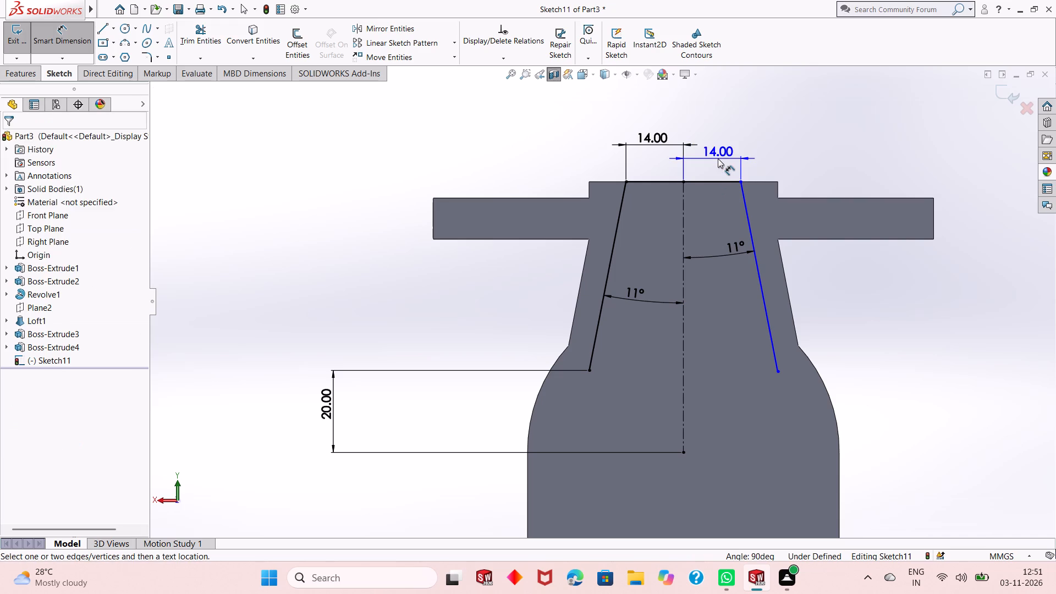
{"action": "left_click", "coordinate": [718, 179]}
{"action": "left_click", "coordinate": [721, 150]}
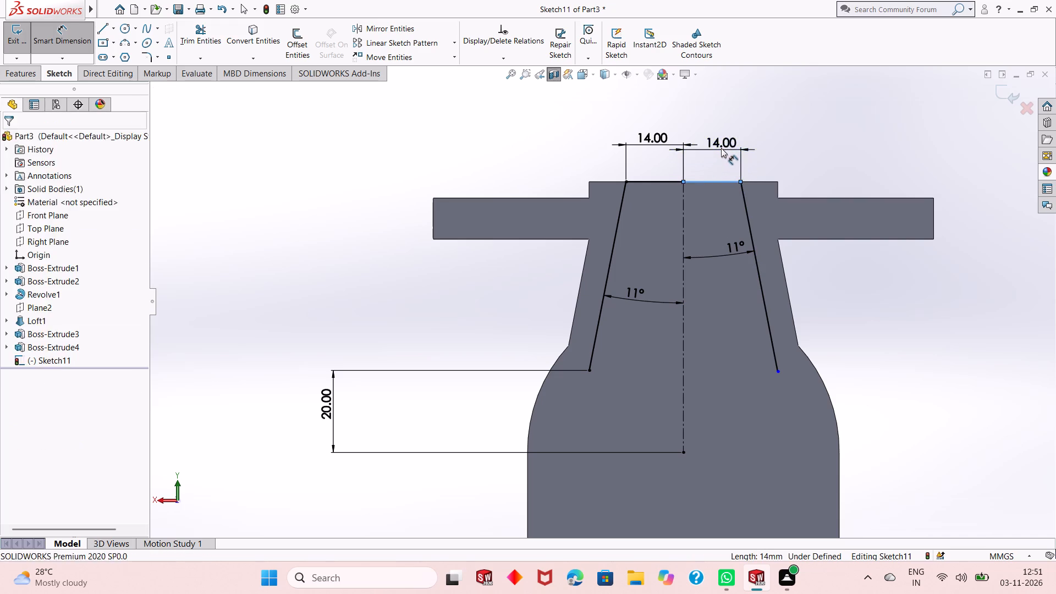
{"action": "key", "text": "Return"}
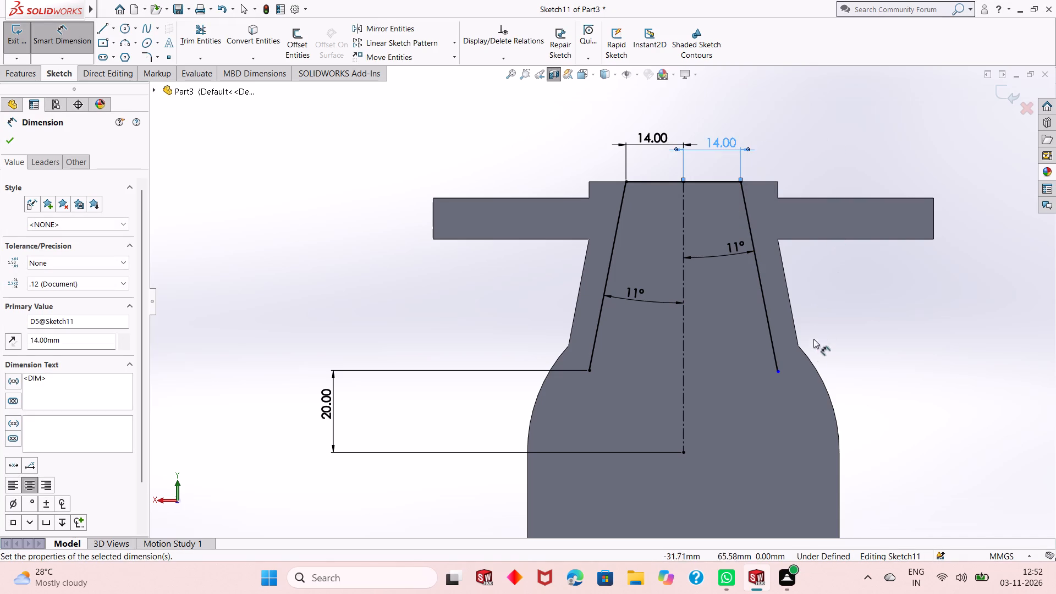
Dimension the vertical distance between the right slanted line's lower end and the centerline's lower end as 20 mm.
{"action": "left_click", "coordinate": [779, 370]}
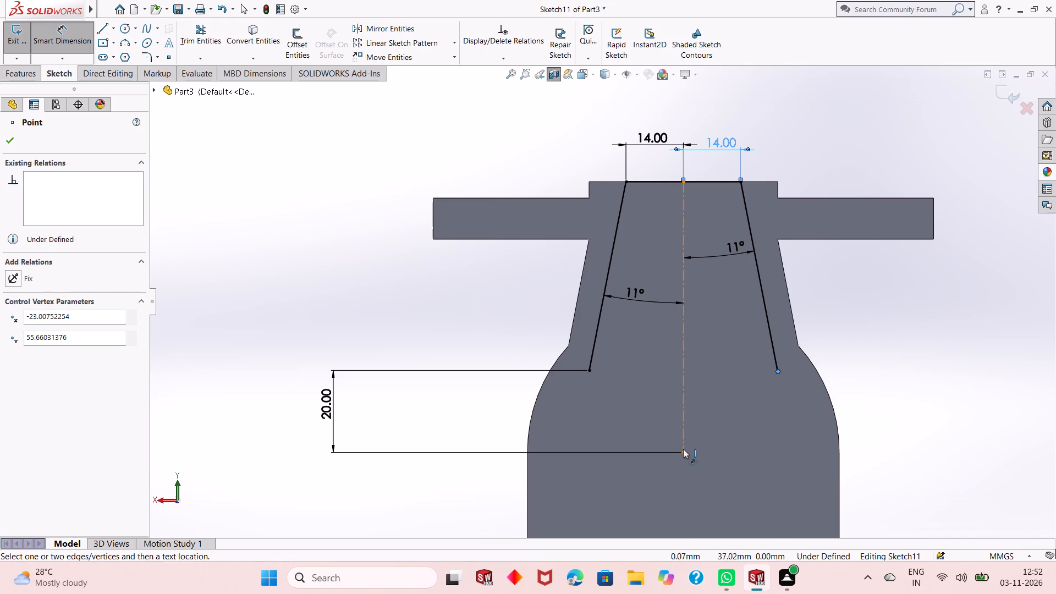
{"action": "left_click", "coordinate": [683, 452]}
{"action": "left_click", "coordinate": [905, 424]}
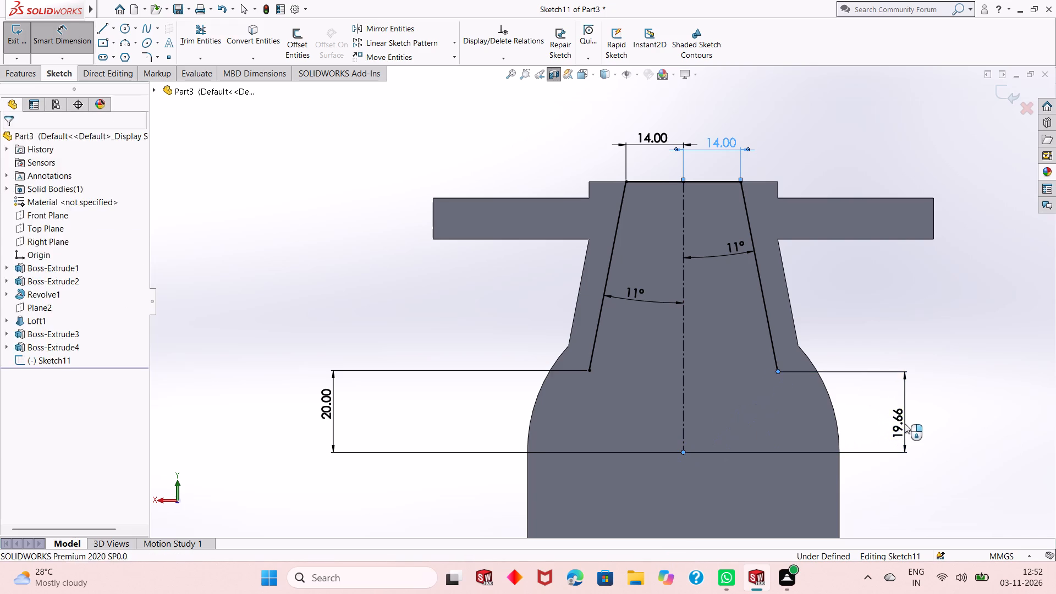
{"action": "type", "text": "20"}
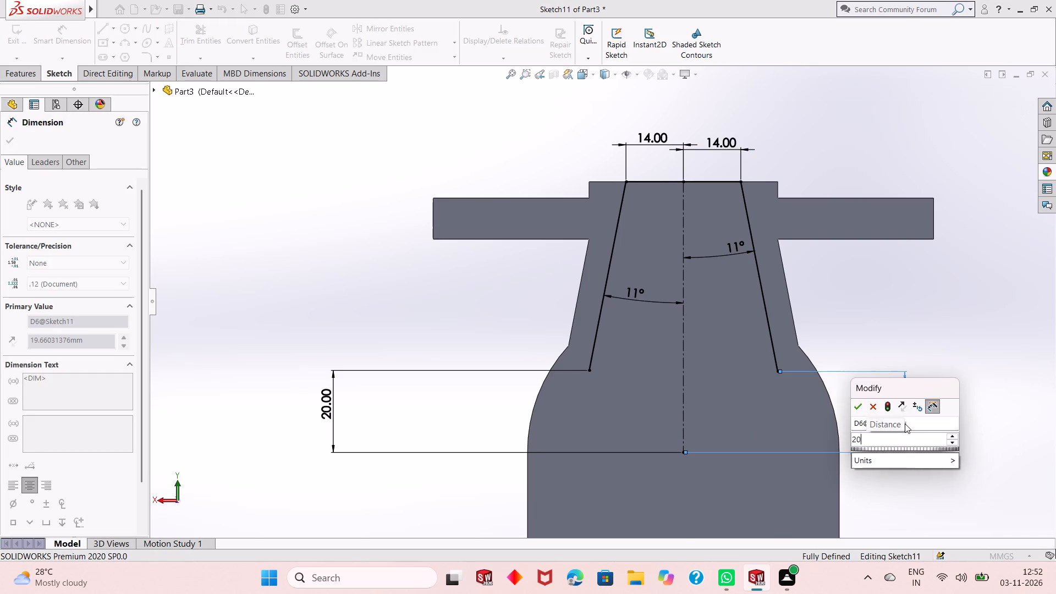
{"action": "key", "text": "Return"}
{"action": "right_click", "coordinate": [909, 307]}
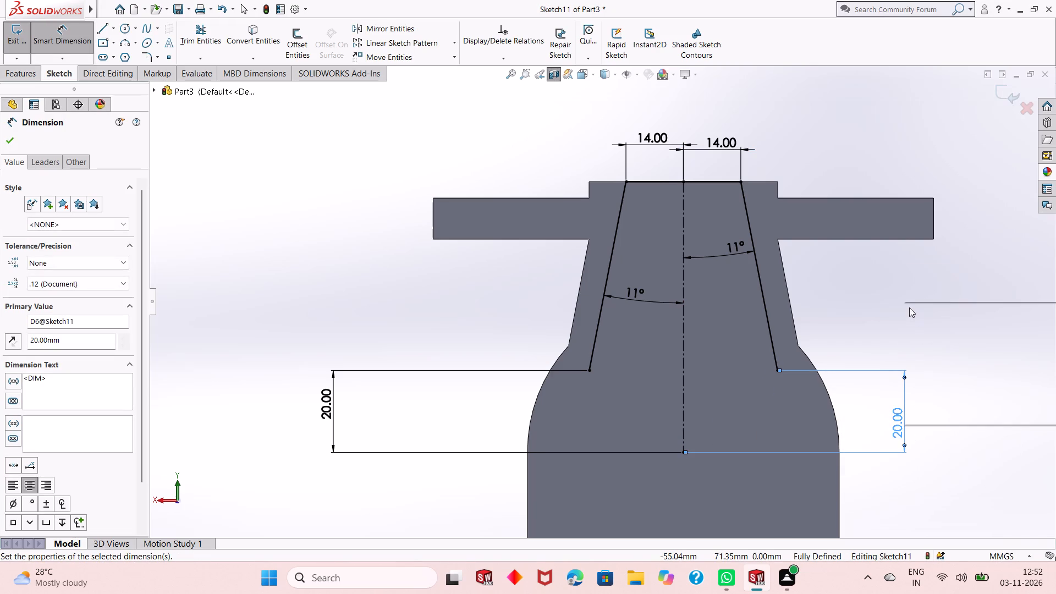
{"action": "left_click", "coordinate": [926, 342]}
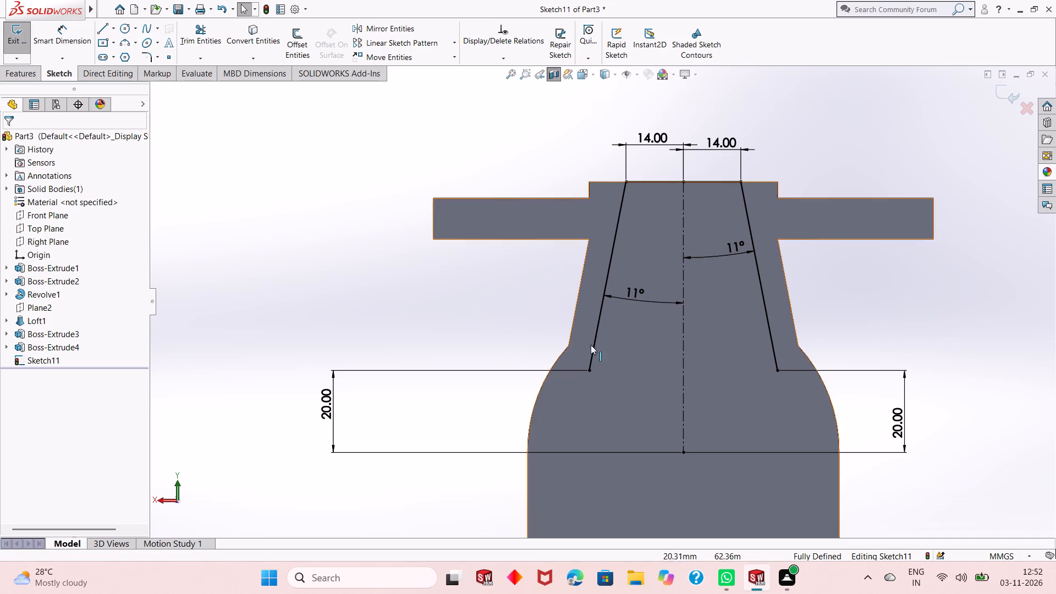
Start the Line tool to continue the internal profile sketch.
{"action": "scroll", "coordinate": [474, 343], "scroll_direction": "up", "scroll_amount": 3}
{"action": "scroll", "coordinate": [767, 343], "scroll_direction": "down", "scroll_amount": 2}
{"action": "scroll", "coordinate": [560, 318], "scroll_direction": "down", "scroll_amount": 1}
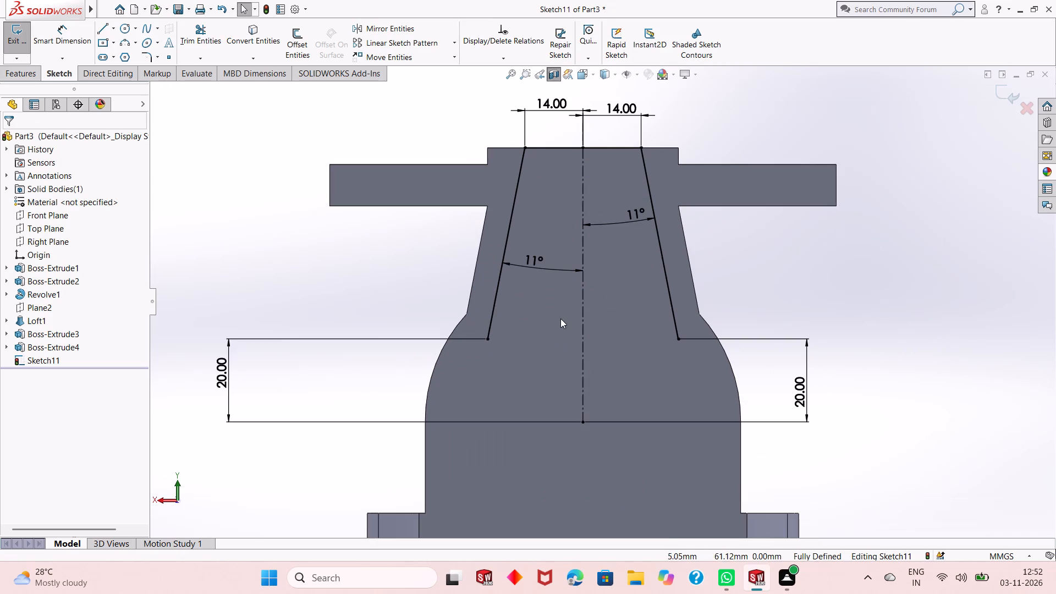
{"action": "scroll", "coordinate": [588, 329], "scroll_direction": "up", "scroll_amount": 2}
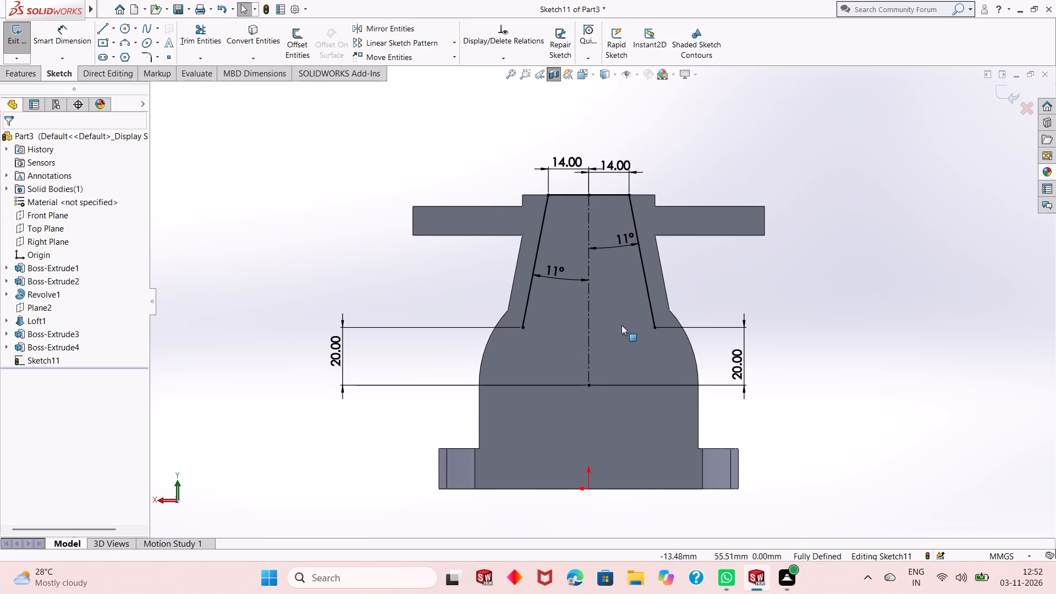
{"action": "scroll", "coordinate": [595, 311], "scroll_direction": "down", "scroll_amount": 1}
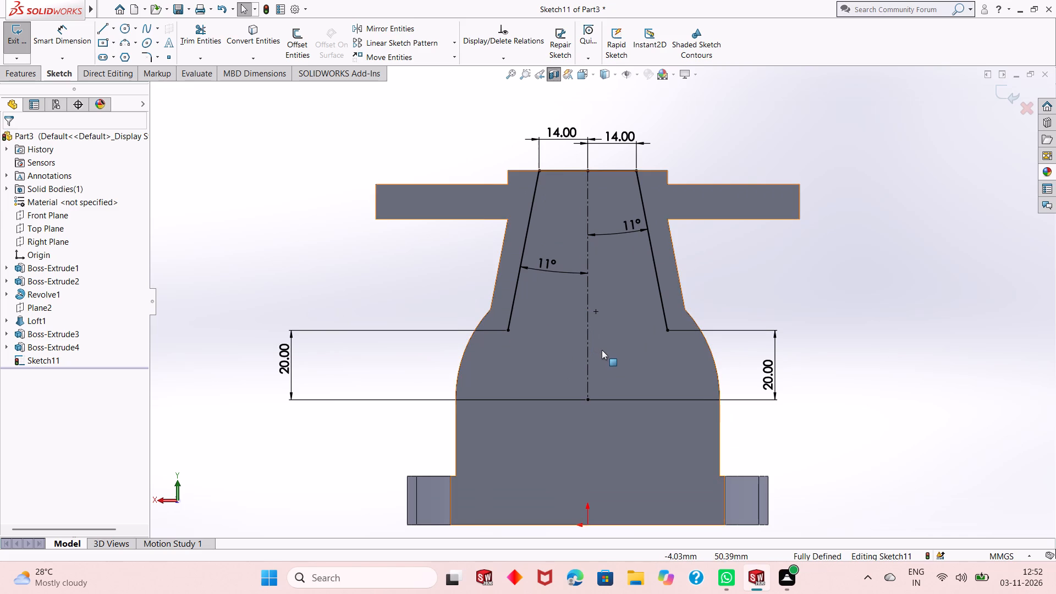
{"action": "scroll", "coordinate": [602, 350], "scroll_direction": "down", "scroll_amount": 1}
{"action": "scroll", "coordinate": [602, 350], "scroll_direction": "up", "scroll_amount": 1}
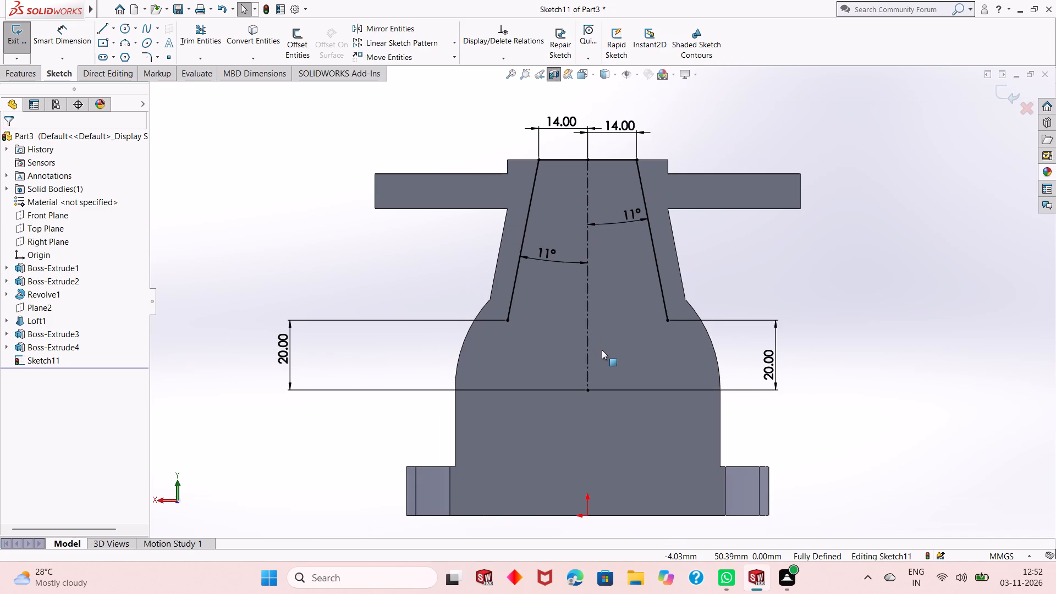
{"action": "scroll", "coordinate": [602, 350], "scroll_direction": "up", "scroll_amount": 1}
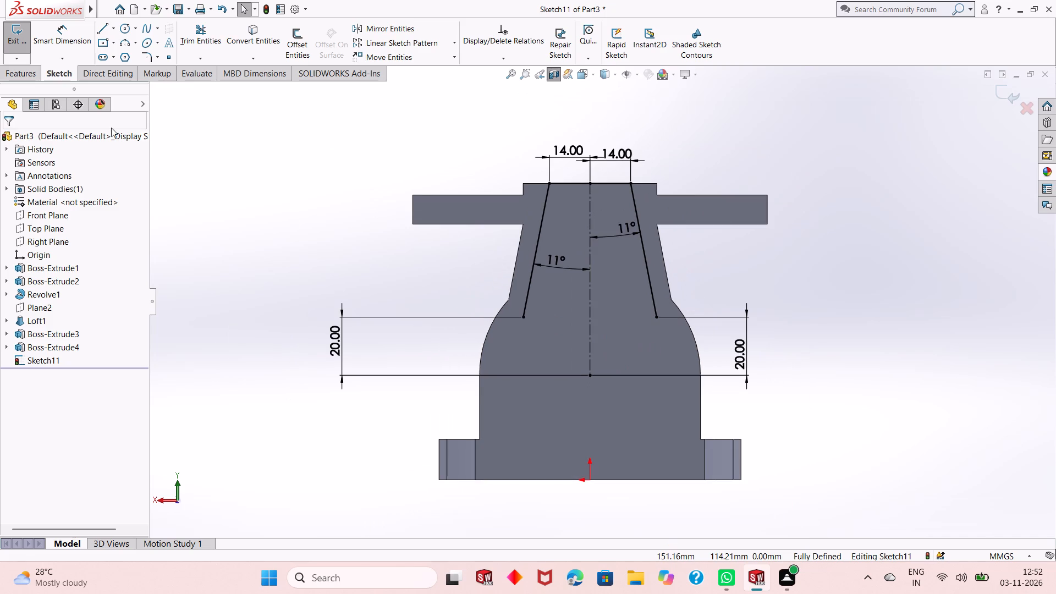
{"action": "left_click", "coordinate": [97, 24]}
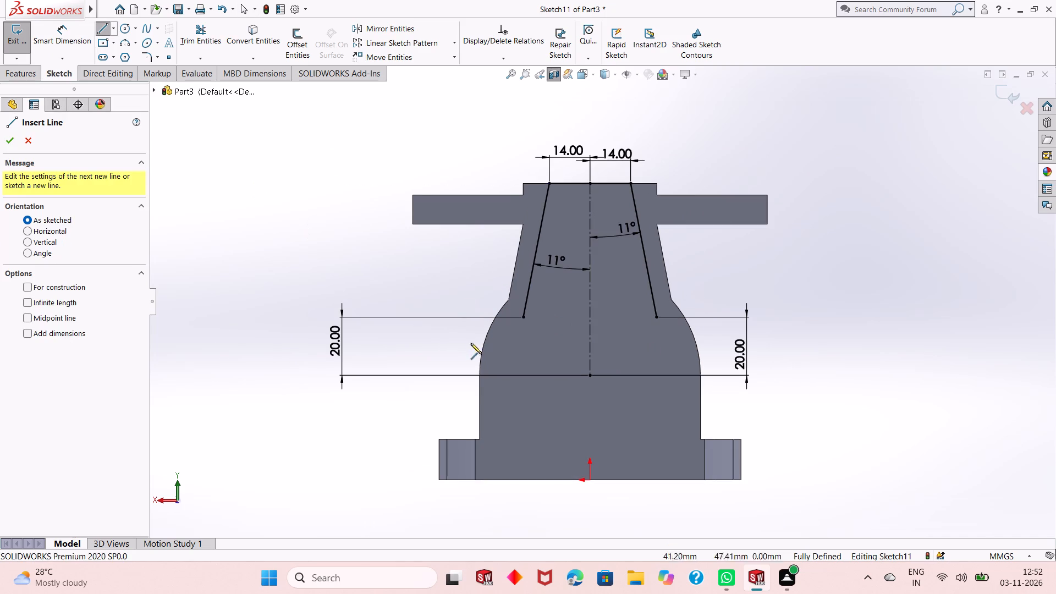
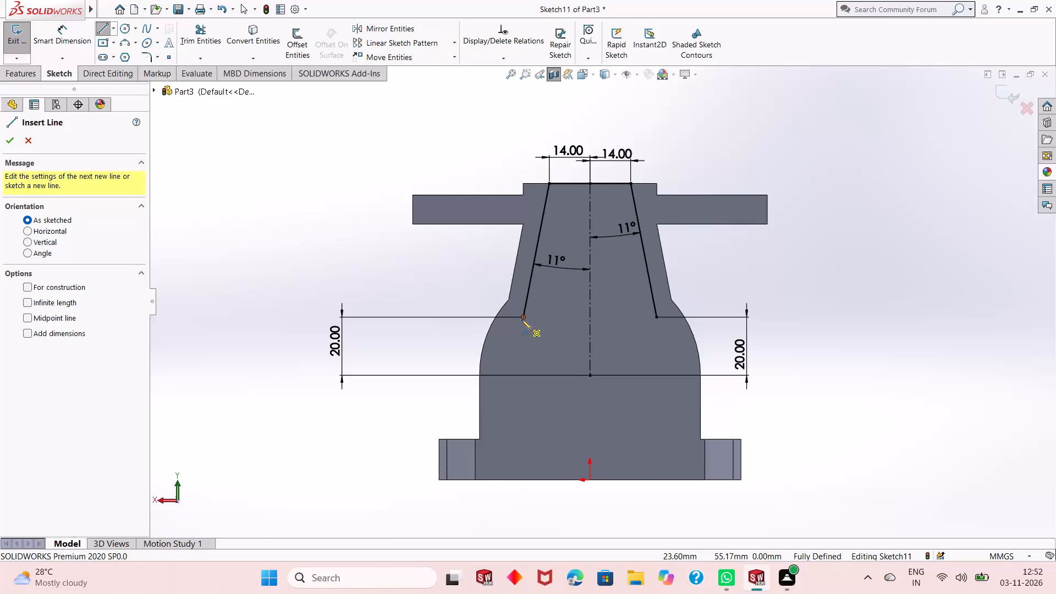
Undo the internal profile's half on the centerline's right side, including its dimensions, slanted line and top horizontal line.
{"action": "left_click", "coordinate": [521, 320]}
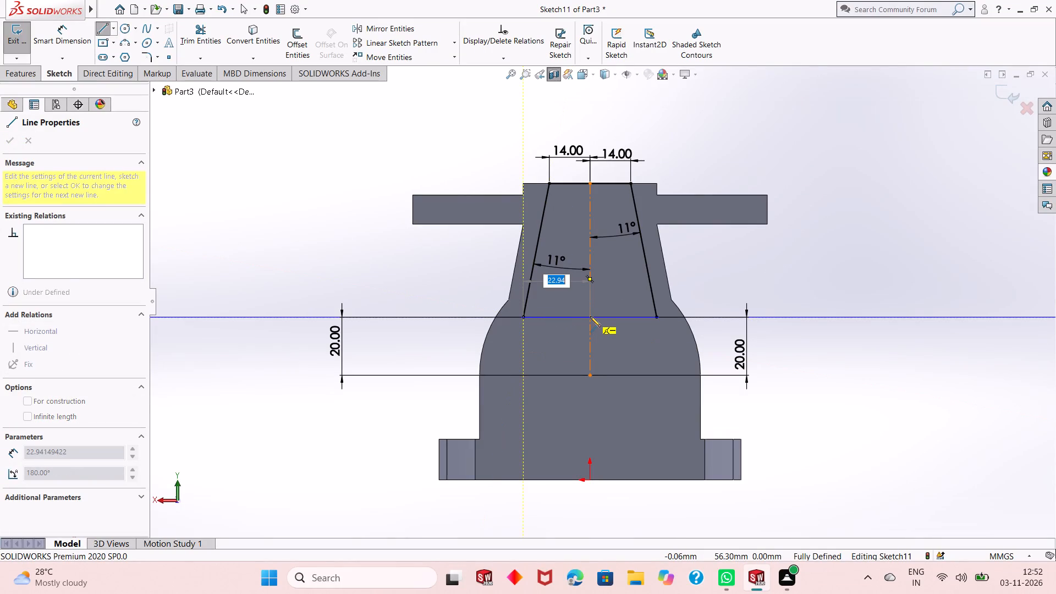
{"action": "key", "text": "Escape"}
{"action": "key", "text": "ctrl+z"}
{"action": "key", "text": "ctrl+z"}
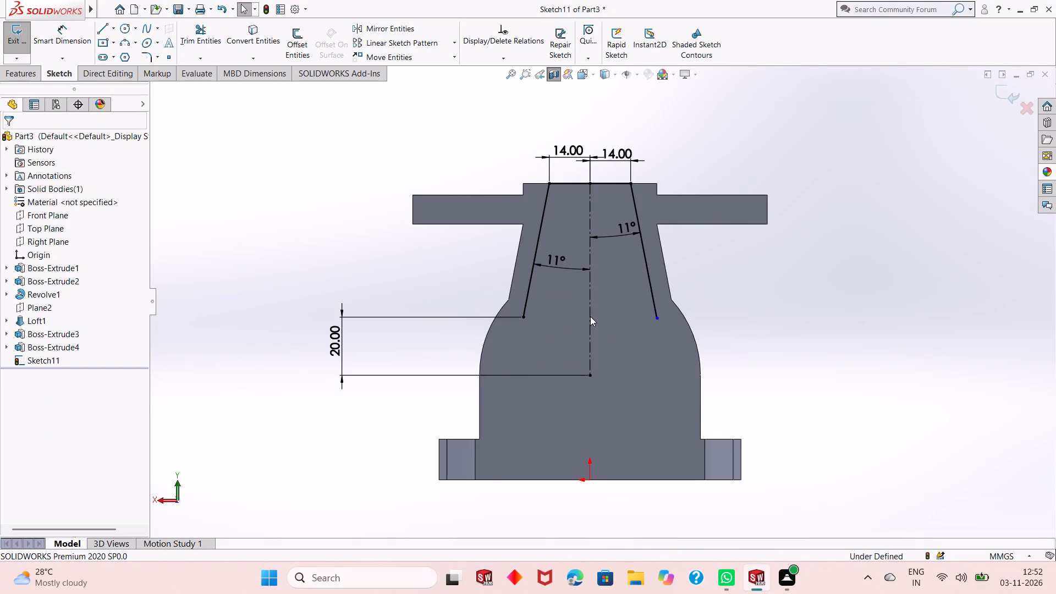
{"action": "key", "text": "ctrl+z"}
{"action": "key", "text": "ctrl+z"}
{"action": "key", "text": "ctrl+z"}
{"action": "key", "text": "ctrl+z"}
{"action": "key", "text": "ctrl+z"}
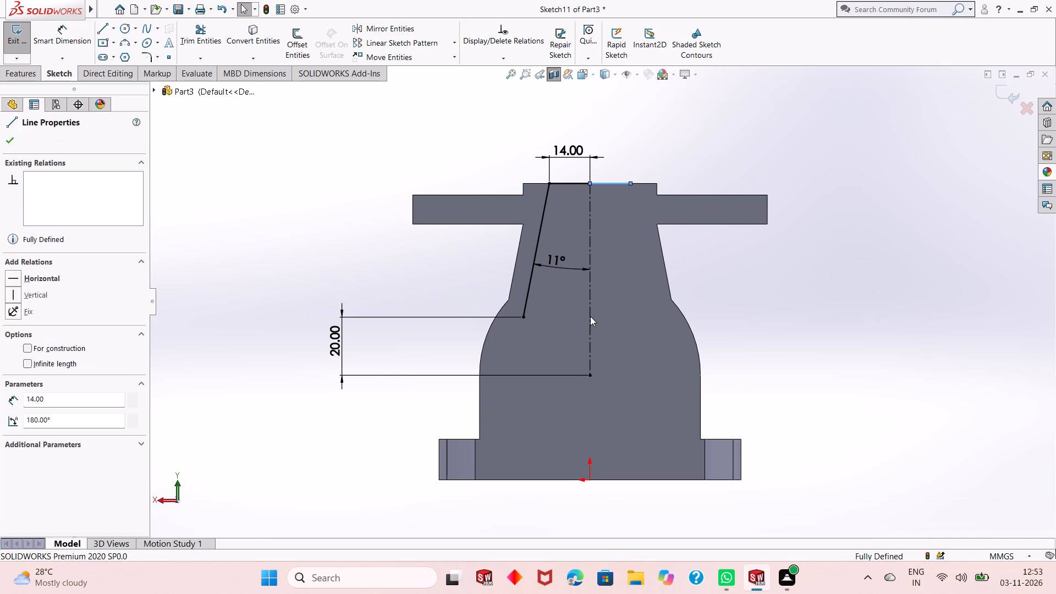
{"action": "key", "text": "ctrl+z"}
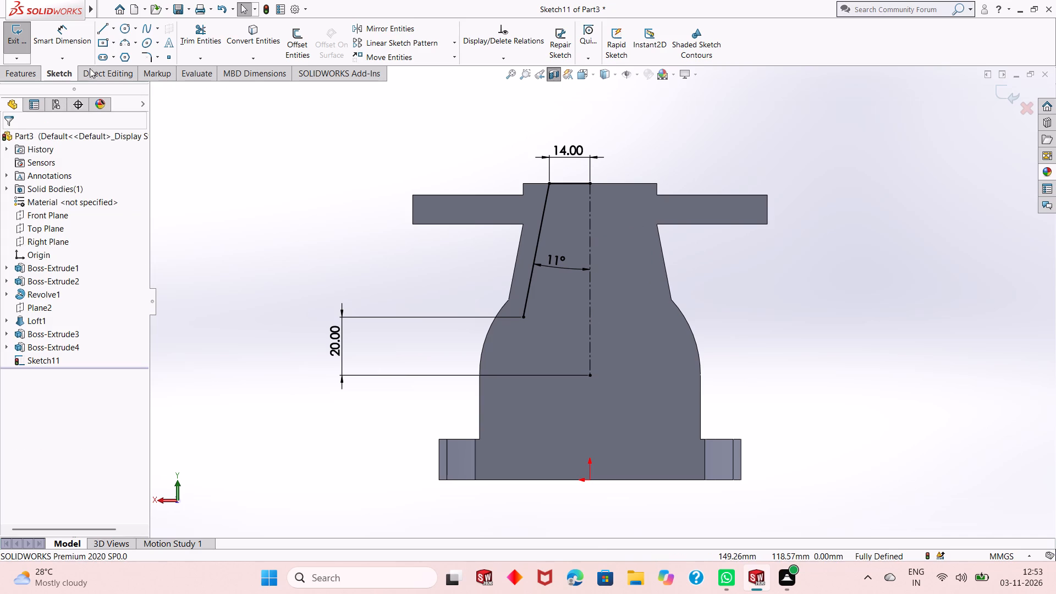
Draw a horizontal line about 22.94 mm long from the left slanted line's lower end to the vertical centerline.
{"action": "left_click", "coordinate": [99, 31]}
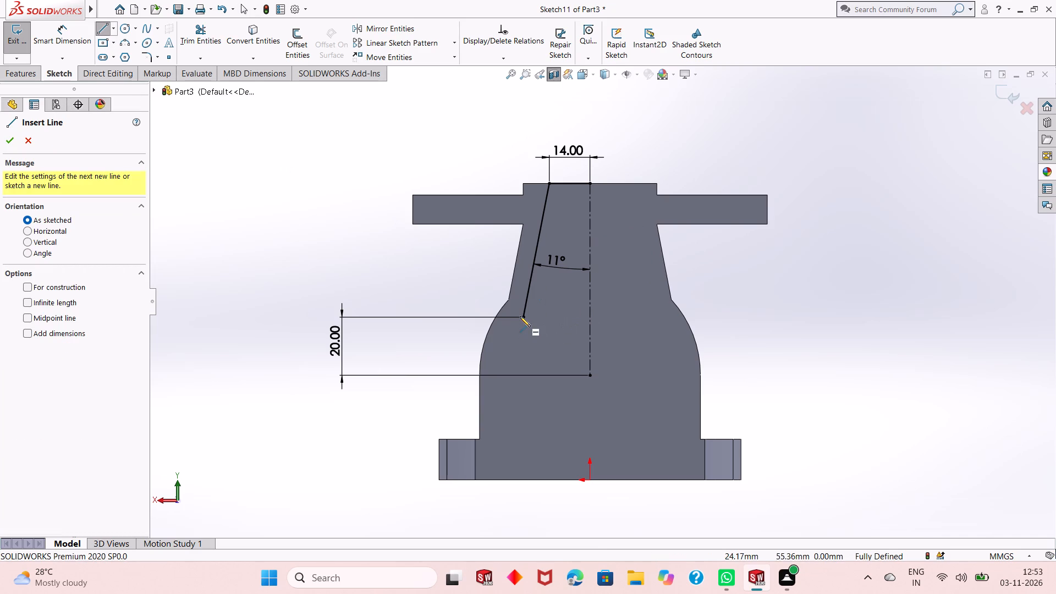
{"action": "left_click", "coordinate": [521, 317]}
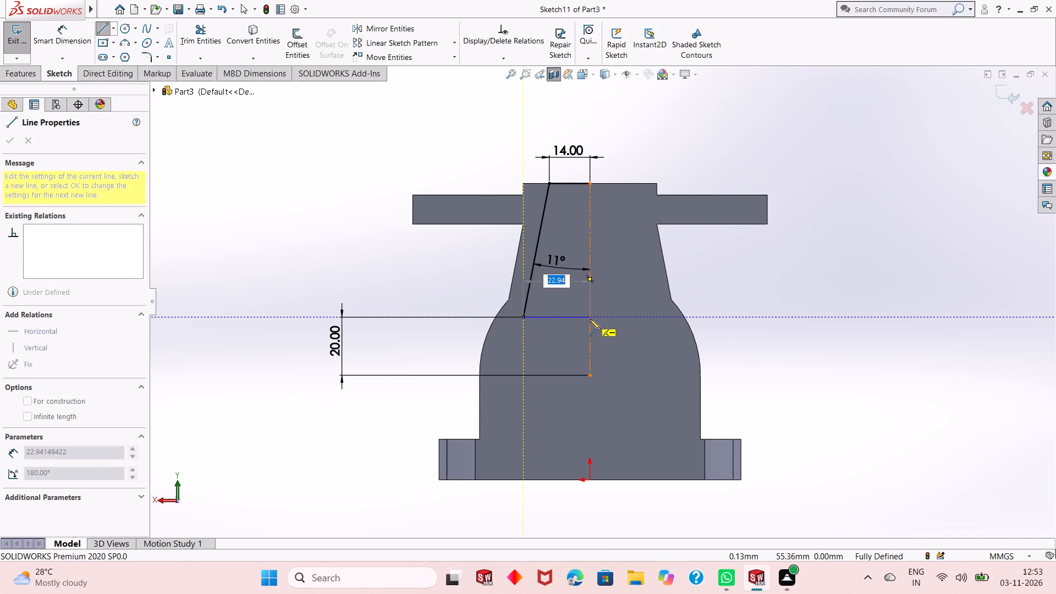
{"action": "left_click", "coordinate": [590, 317]}
{"action": "right_click", "coordinate": [772, 257]}
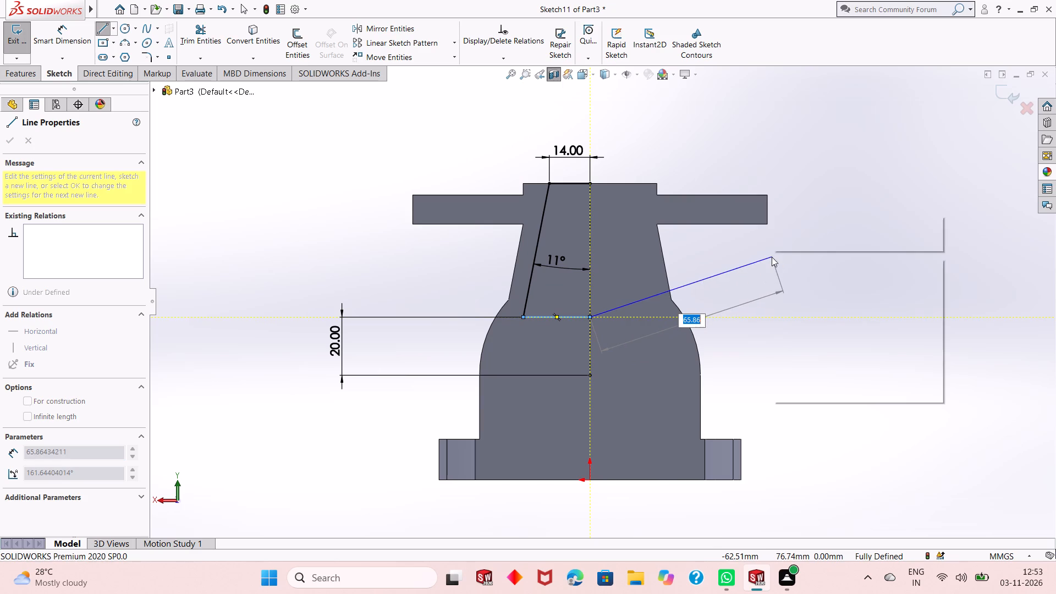
{"action": "left_click", "coordinate": [782, 263]}
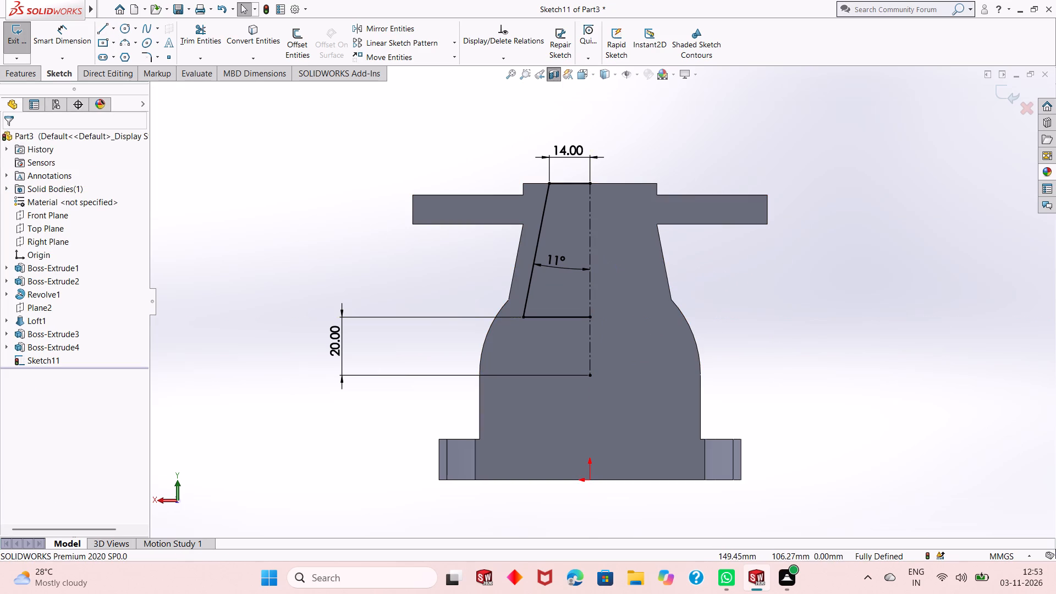
Revolve-cut the tapered half profile 360° about the vertical centerline, letting the open sketch be closed automatically.
{"action": "left_click", "coordinate": [28, 72]}
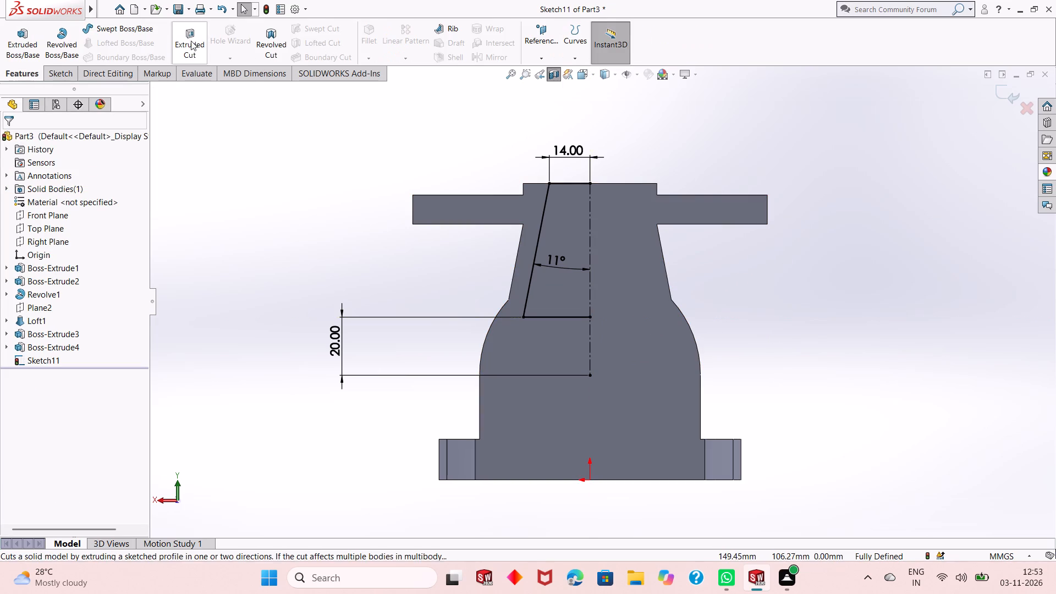
{"action": "left_click", "coordinate": [267, 49]}
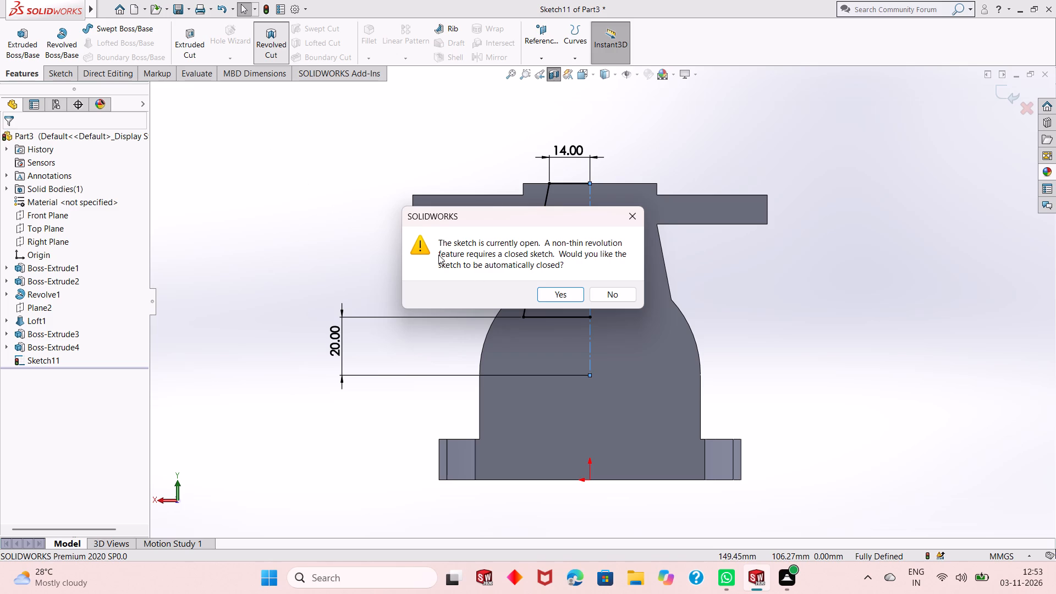
{"action": "left_click", "coordinate": [557, 295]}
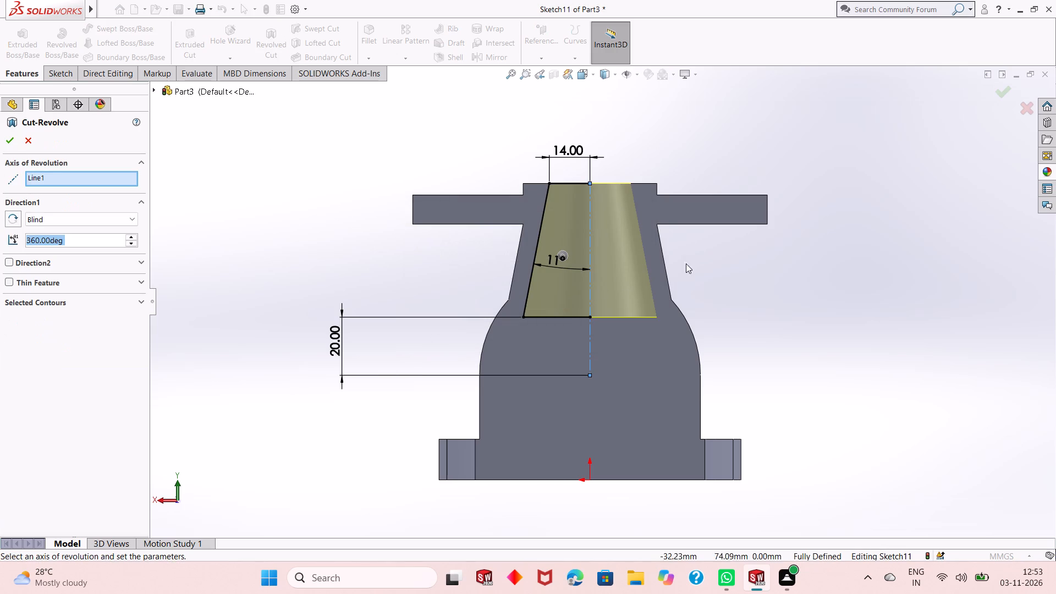
{"action": "left_click", "coordinate": [10, 141]}
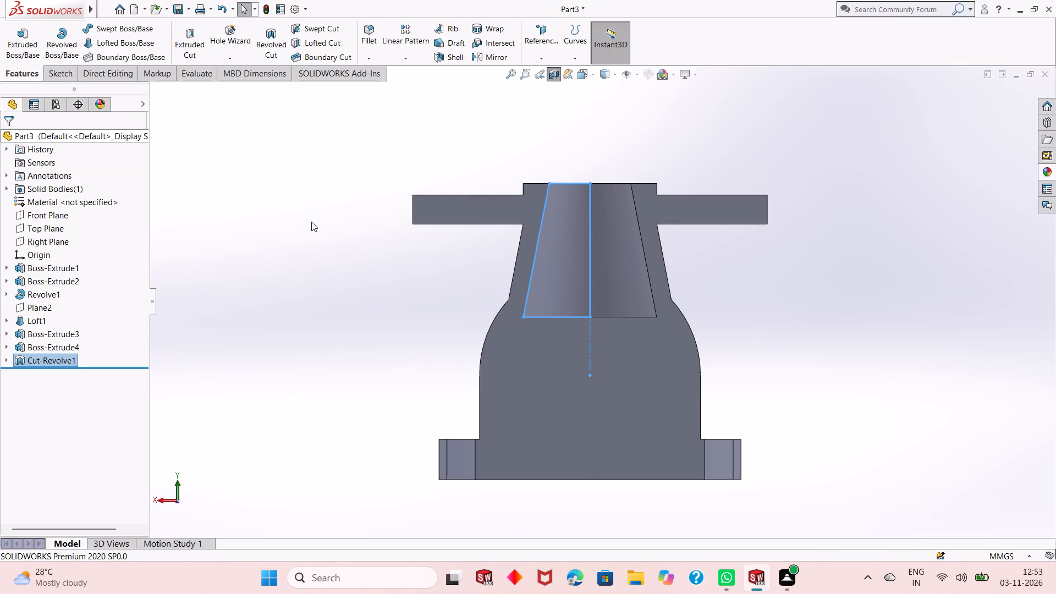
{"action": "left_click", "coordinate": [311, 222]}
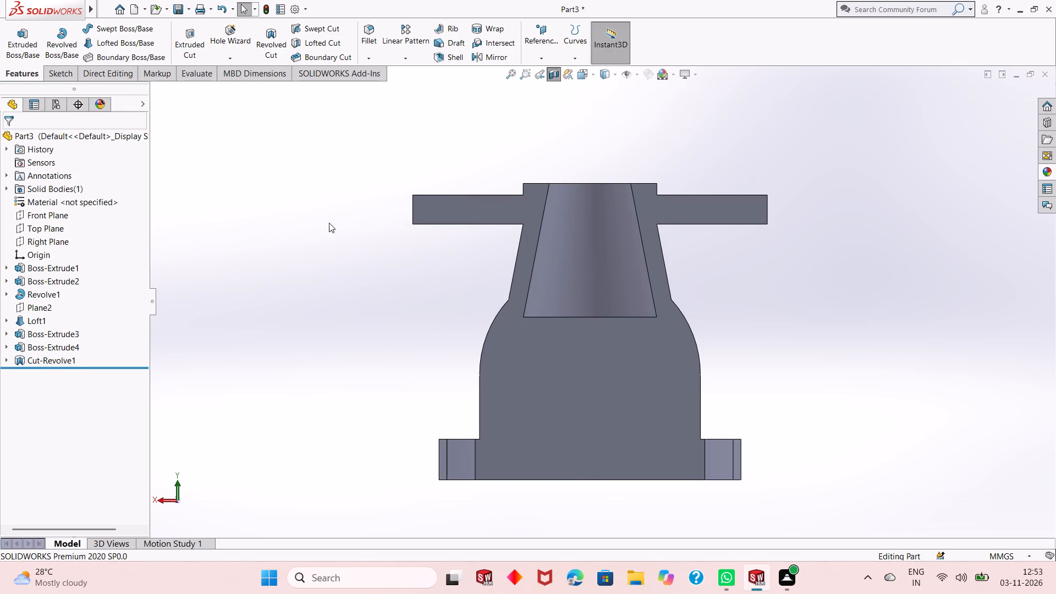
Start a new sketch on the Front Plane for the cavity below the tapered bore.
{"action": "scroll", "coordinate": [607, 259], "scroll_direction": "up", "scroll_amount": 1}
{"action": "scroll", "coordinate": [595, 235], "scroll_direction": "down", "scroll_amount": 2}
{"action": "scroll", "coordinate": [588, 279], "scroll_direction": "up", "scroll_amount": 3}
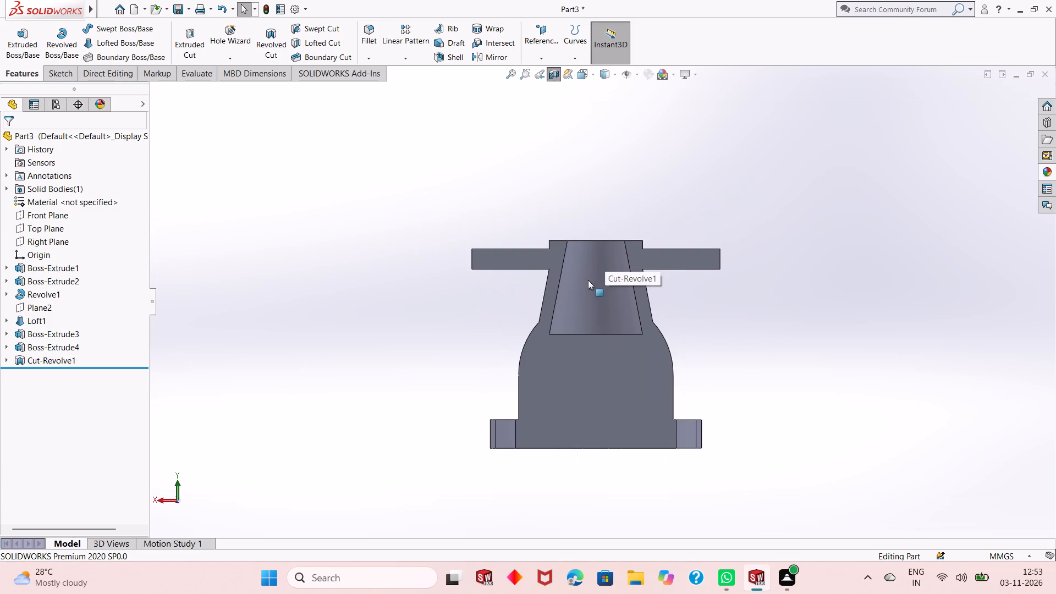
{"action": "scroll", "coordinate": [609, 449], "scroll_direction": "down", "scroll_amount": 2}
{"action": "scroll", "coordinate": [619, 381], "scroll_direction": "down", "scroll_amount": 2}
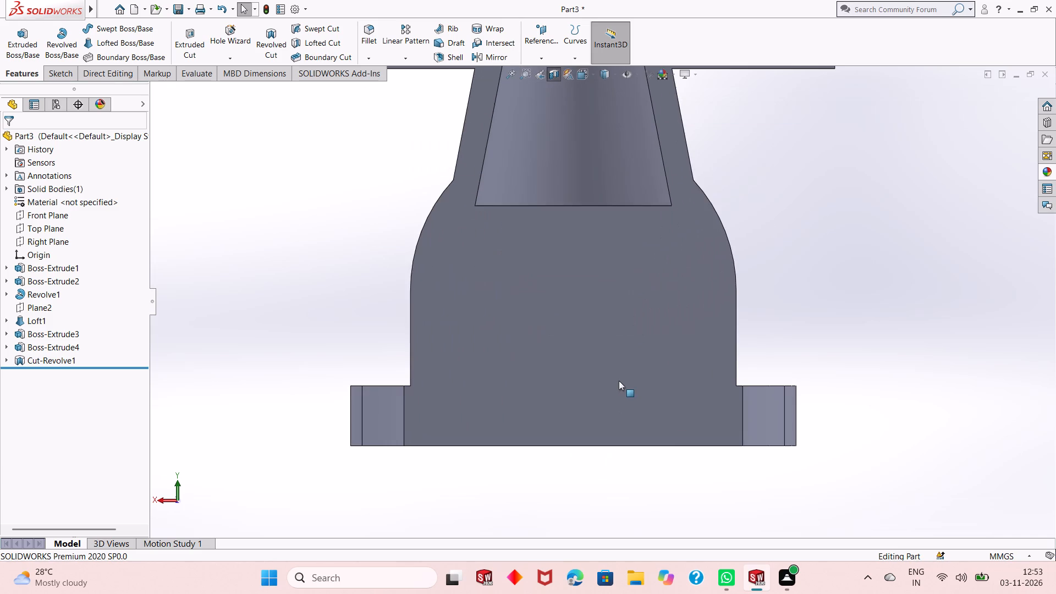
{"action": "scroll", "coordinate": [619, 381], "scroll_direction": "up", "scroll_amount": 1}
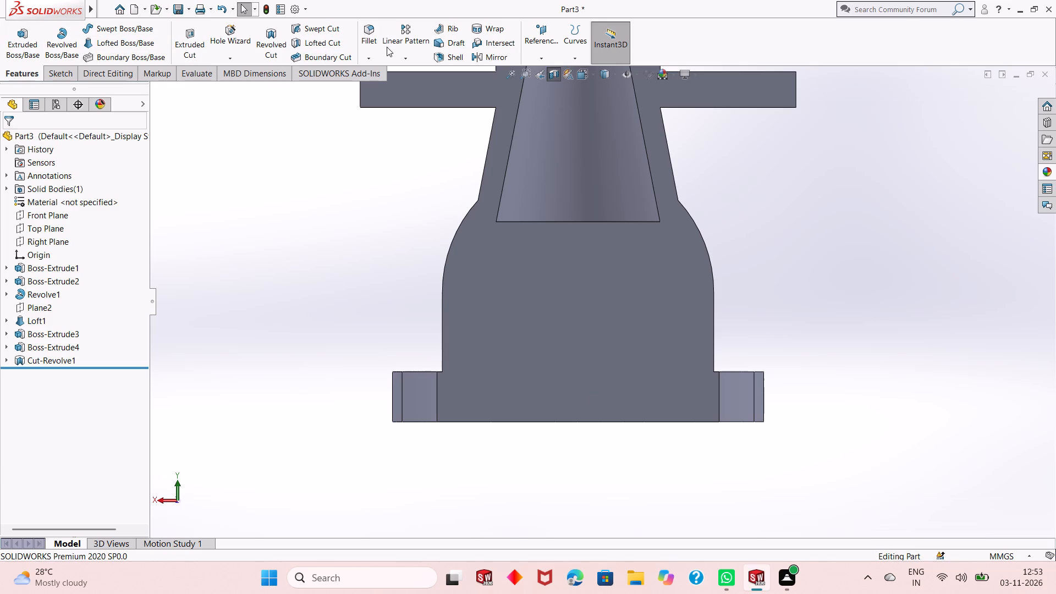
{"action": "left_click", "coordinate": [535, 303]}
{"action": "left_click", "coordinate": [57, 219]}
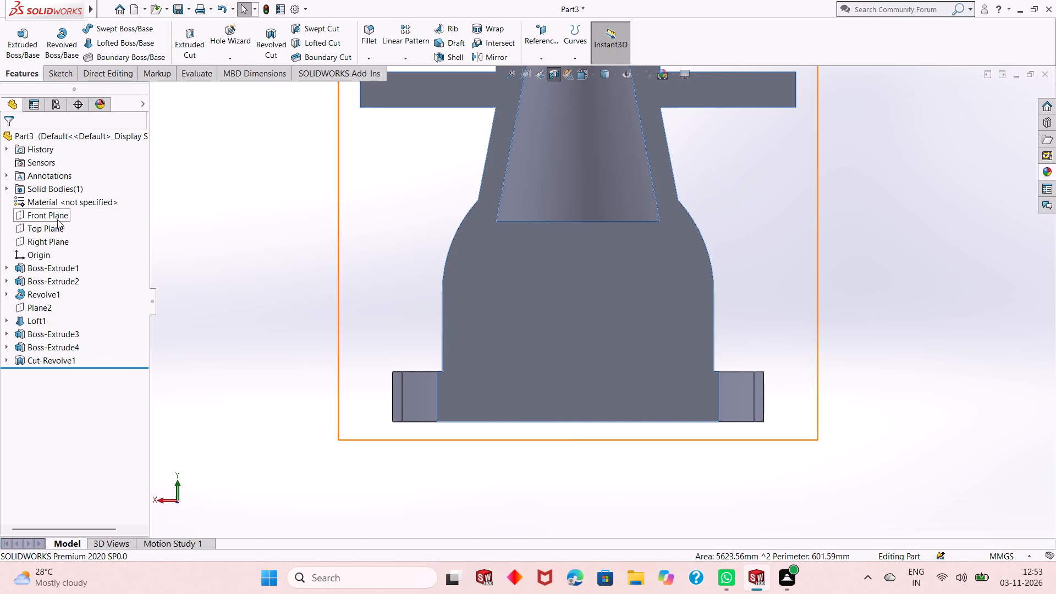
{"action": "left_click", "coordinate": [69, 202]}
{"action": "left_click", "coordinate": [315, 203]}
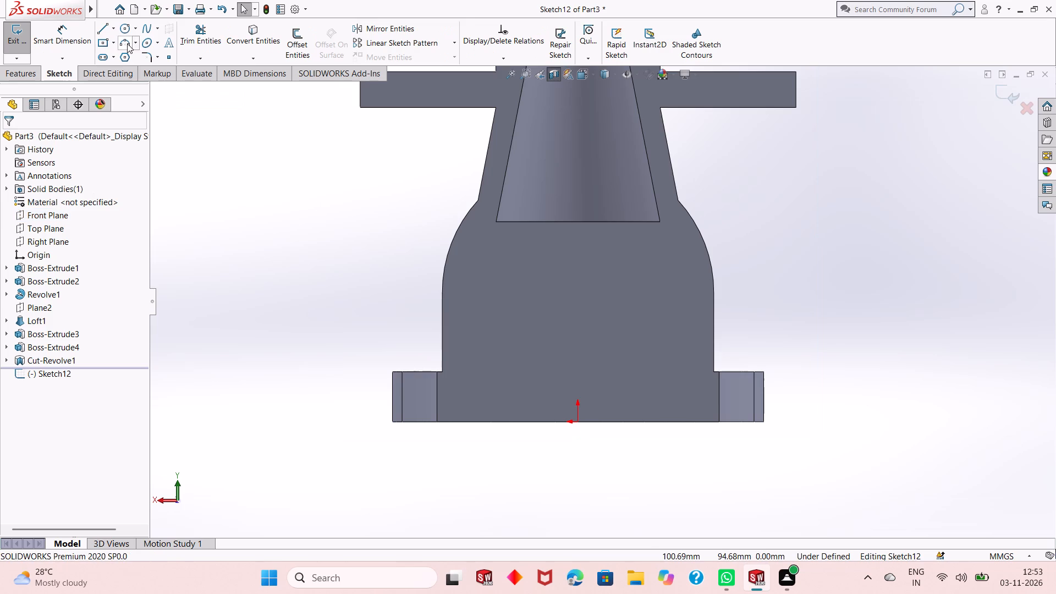
Draw a 20 mm vertical centerline downward from the middle of the tapered bore's bottom edge.
{"action": "left_click", "coordinate": [115, 28]}
{"action": "left_click", "coordinate": [123, 56]}
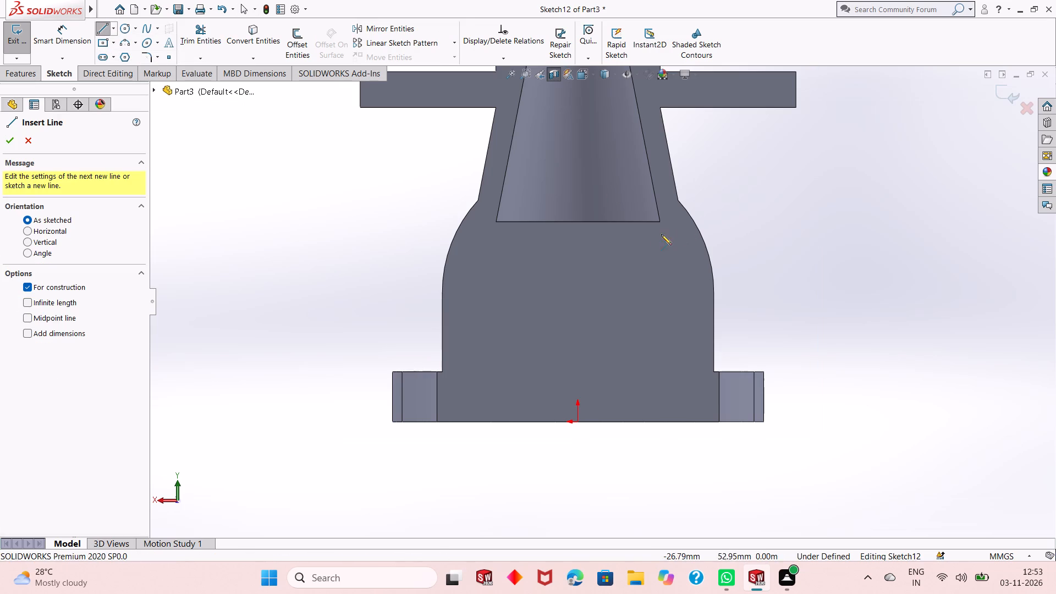
{"action": "left_click", "coordinate": [578, 219]}
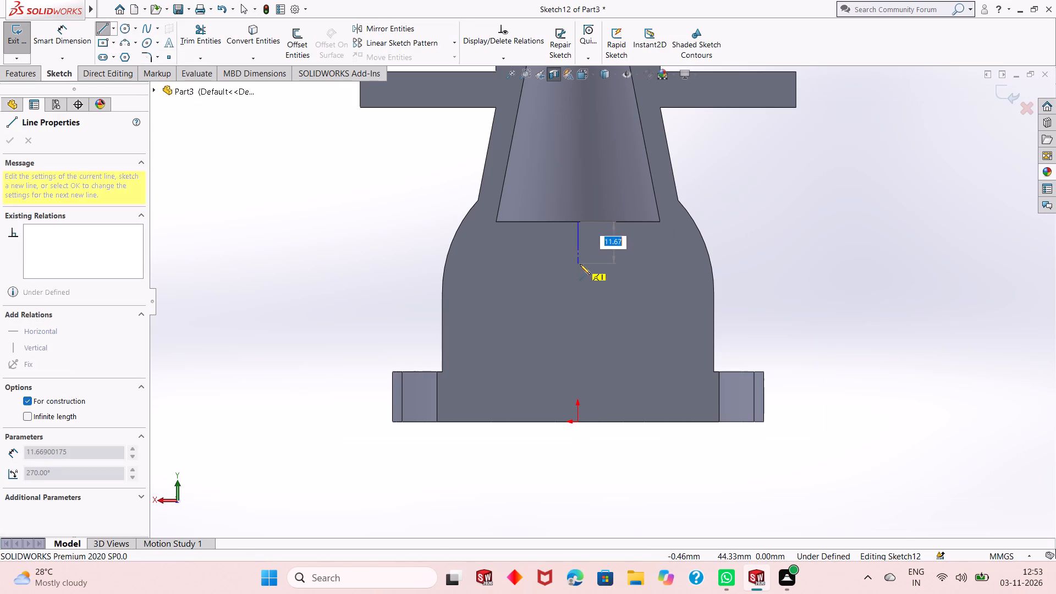
{"action": "type", "text": "20"}
{"action": "key", "text": "Return"}
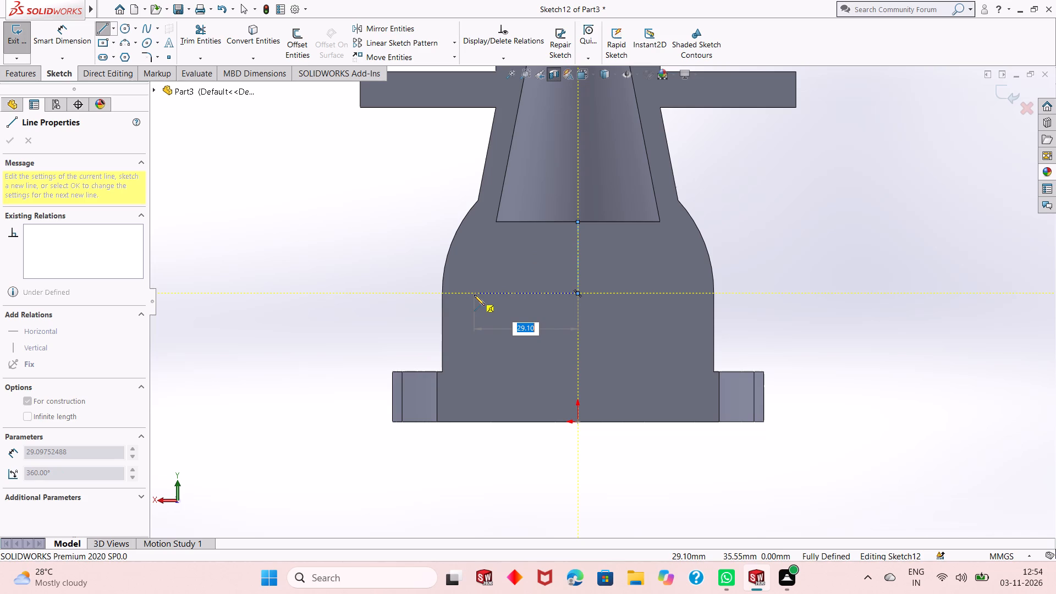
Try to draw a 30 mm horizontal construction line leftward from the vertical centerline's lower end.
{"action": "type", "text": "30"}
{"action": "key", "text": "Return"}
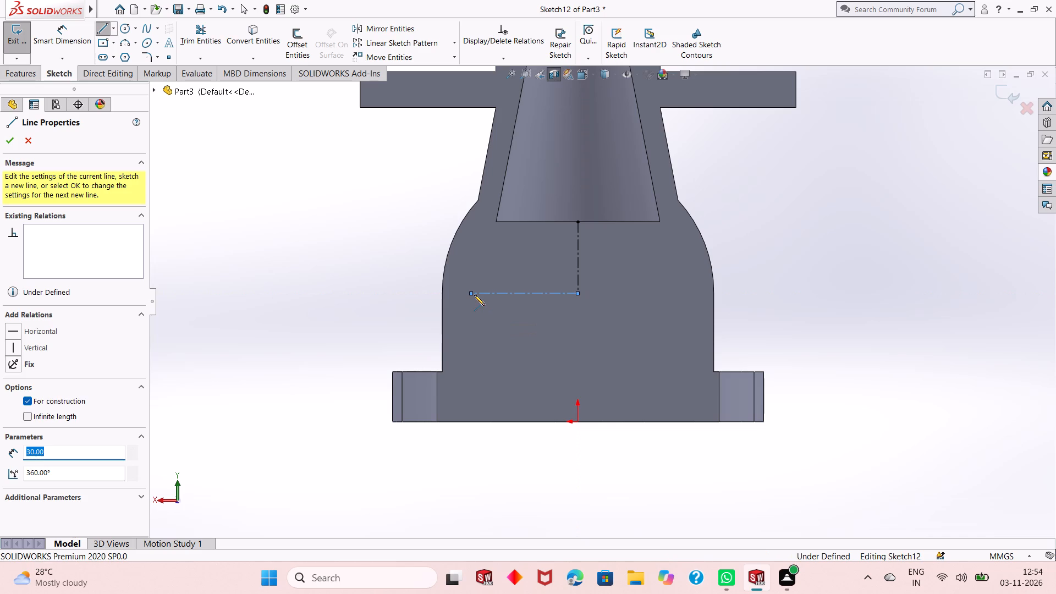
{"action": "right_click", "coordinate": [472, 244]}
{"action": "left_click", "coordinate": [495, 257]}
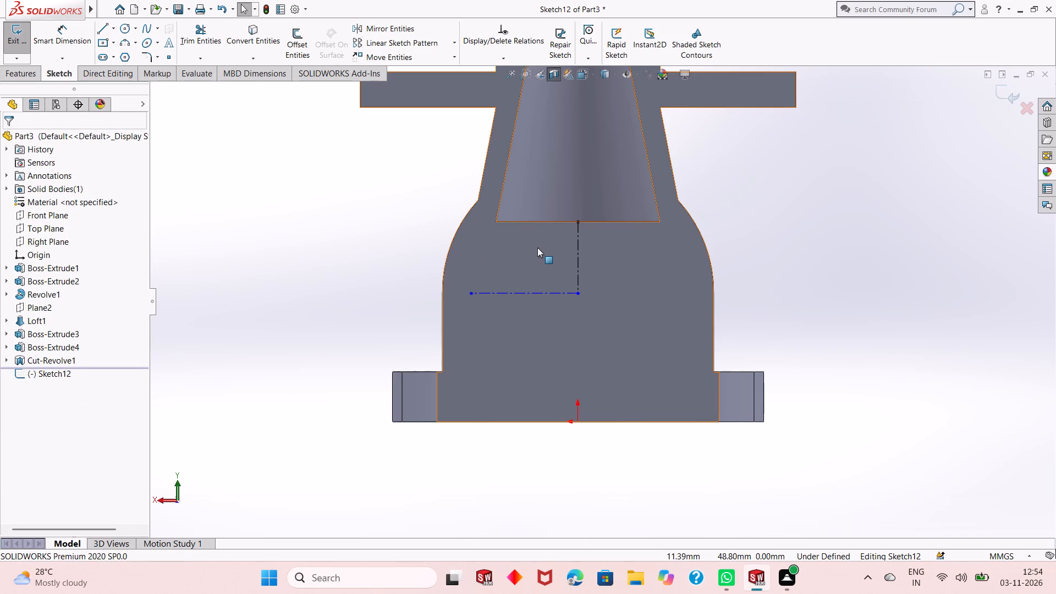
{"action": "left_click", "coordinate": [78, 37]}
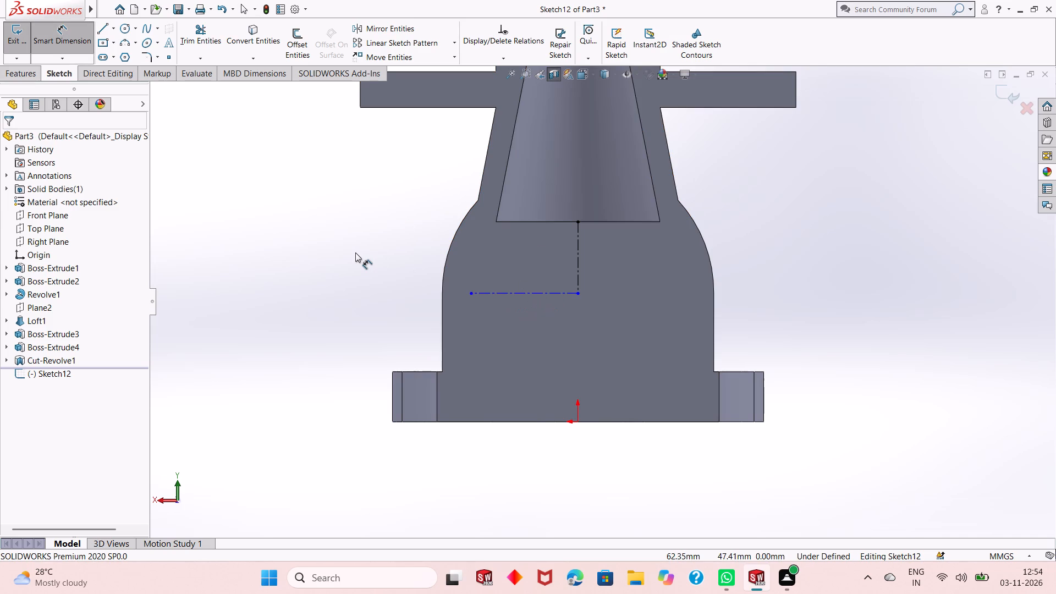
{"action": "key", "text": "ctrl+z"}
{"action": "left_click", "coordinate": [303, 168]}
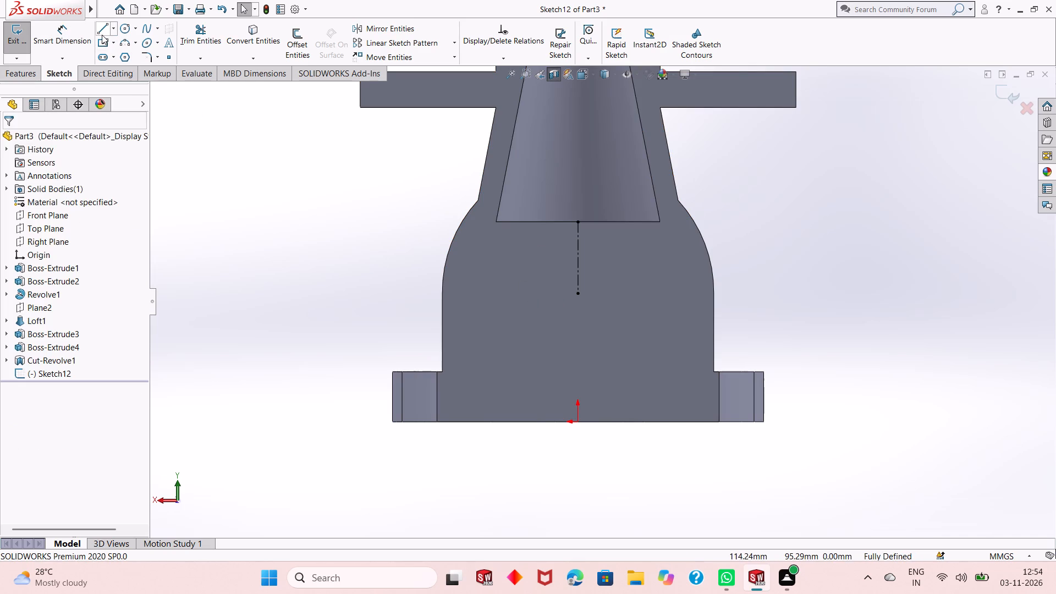
Draw a solid 30 mm horizontal line leftward from the vertical centerline's lower end.
{"action": "left_click", "coordinate": [102, 35]}
{"action": "left_click", "coordinate": [580, 293]}
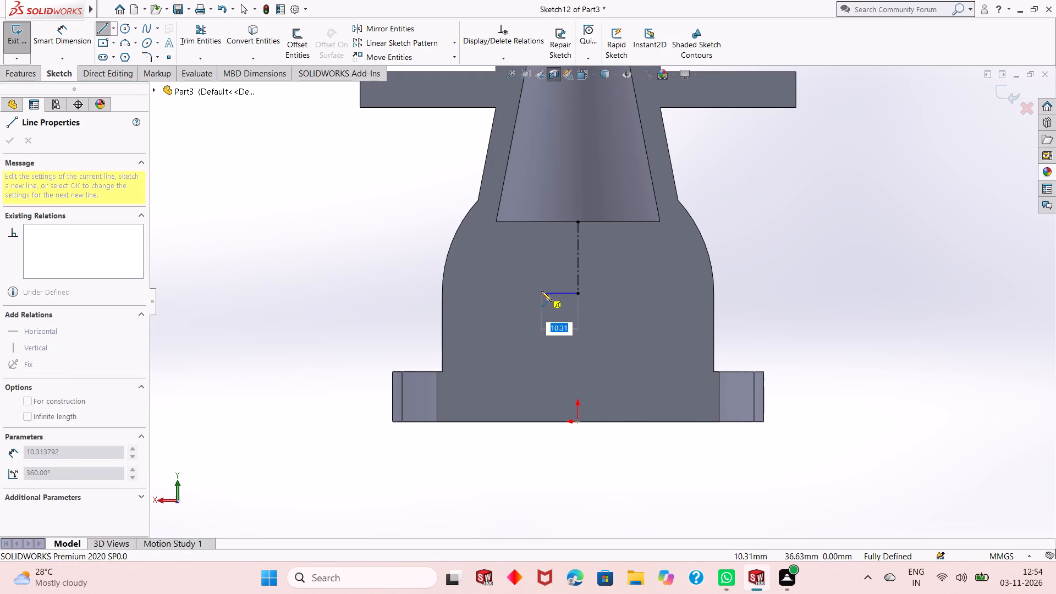
{"action": "type", "text": "30"}
{"action": "key", "text": "Return"}
{"action": "key", "text": "Return"}
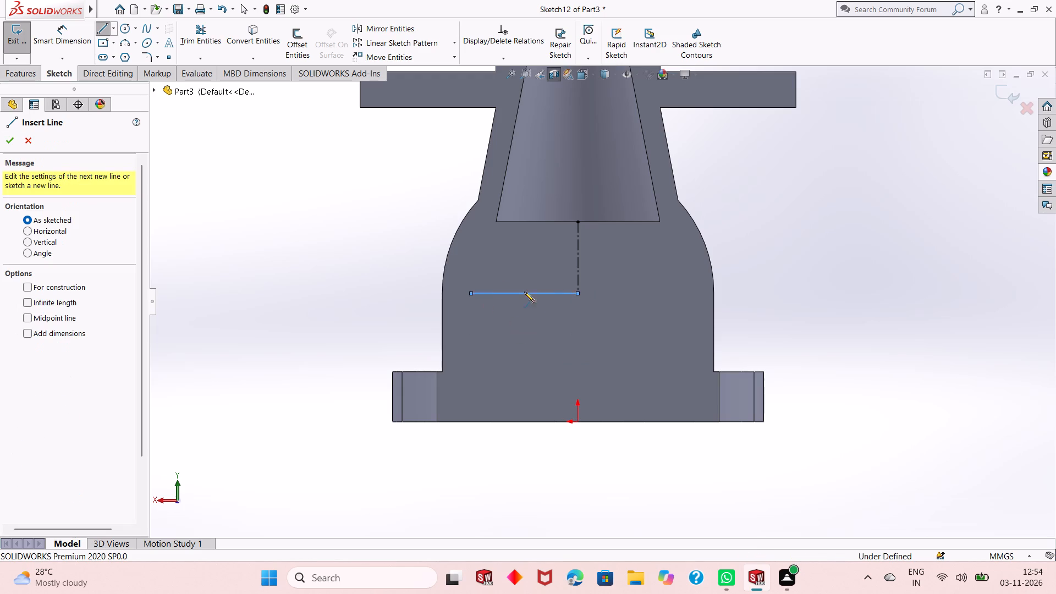
{"action": "left_click", "coordinate": [8, 138]}
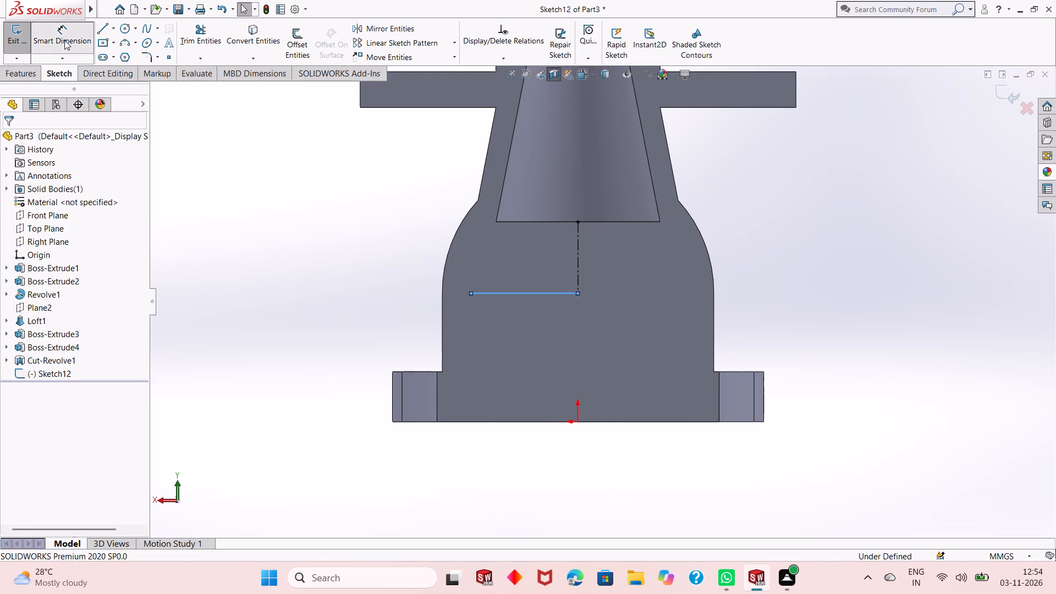
Dimension the horizontal line's length as 30 mm.
{"action": "left_click", "coordinate": [64, 40]}
{"action": "left_click", "coordinate": [541, 295]}
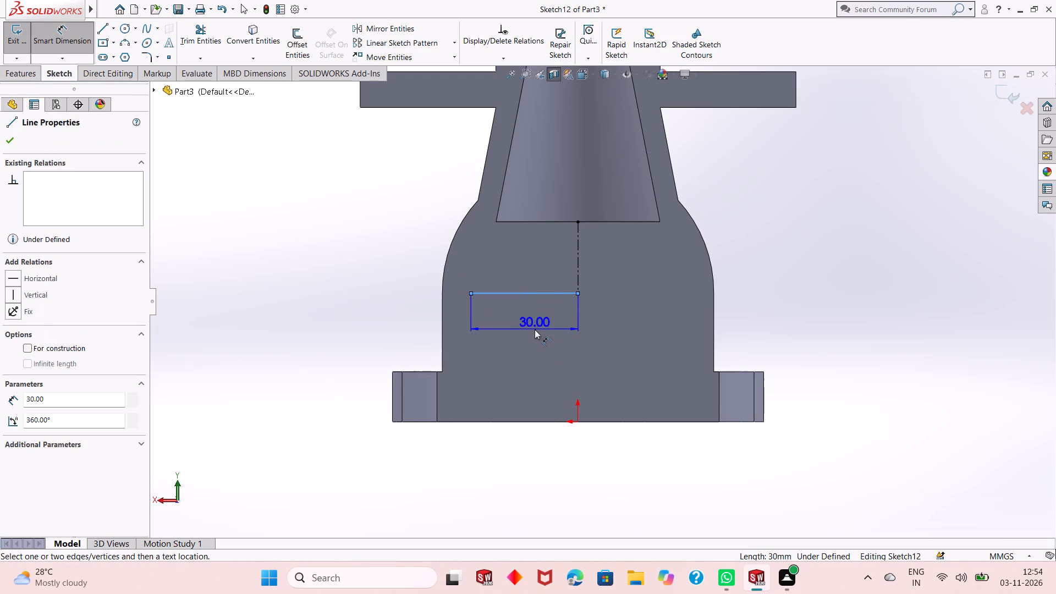
{"action": "left_click", "coordinate": [535, 329]}
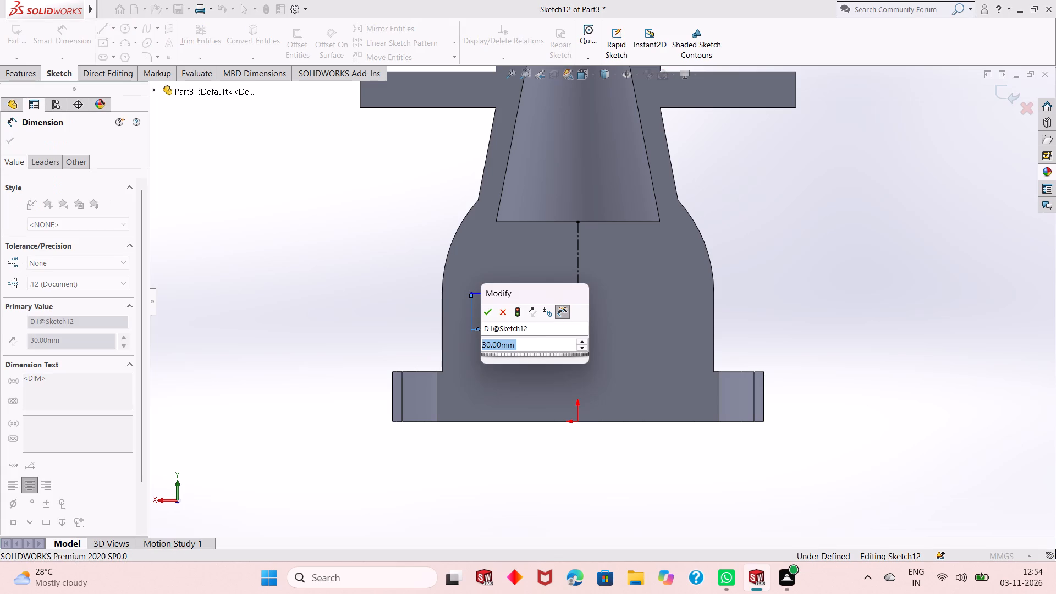
{"action": "type", "text": "30"}
{"action": "key", "text": "Return"}
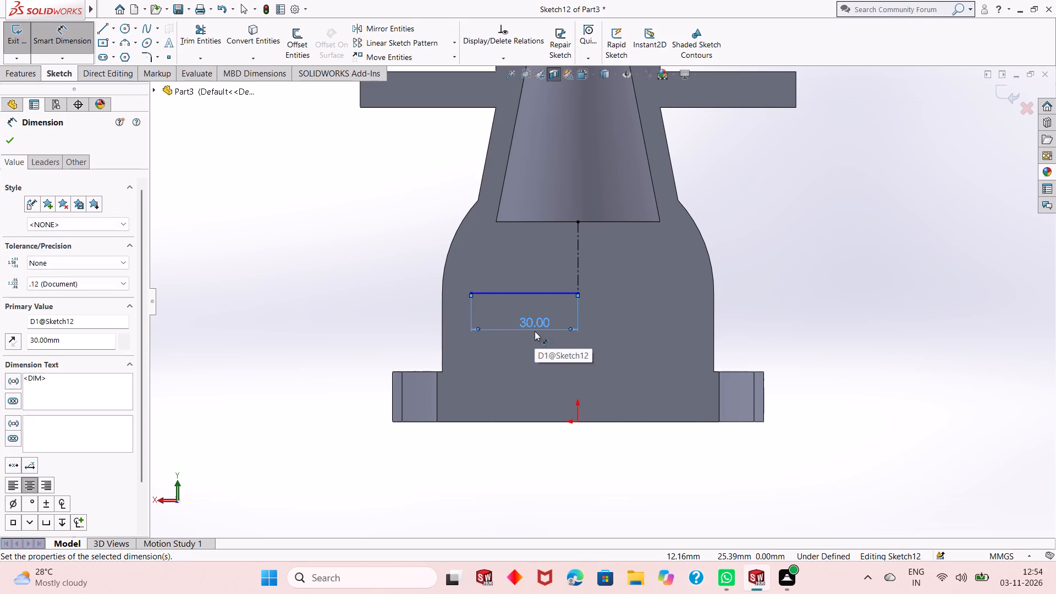
{"action": "right_click", "coordinate": [369, 229]}
{"action": "left_click", "coordinate": [386, 261]}
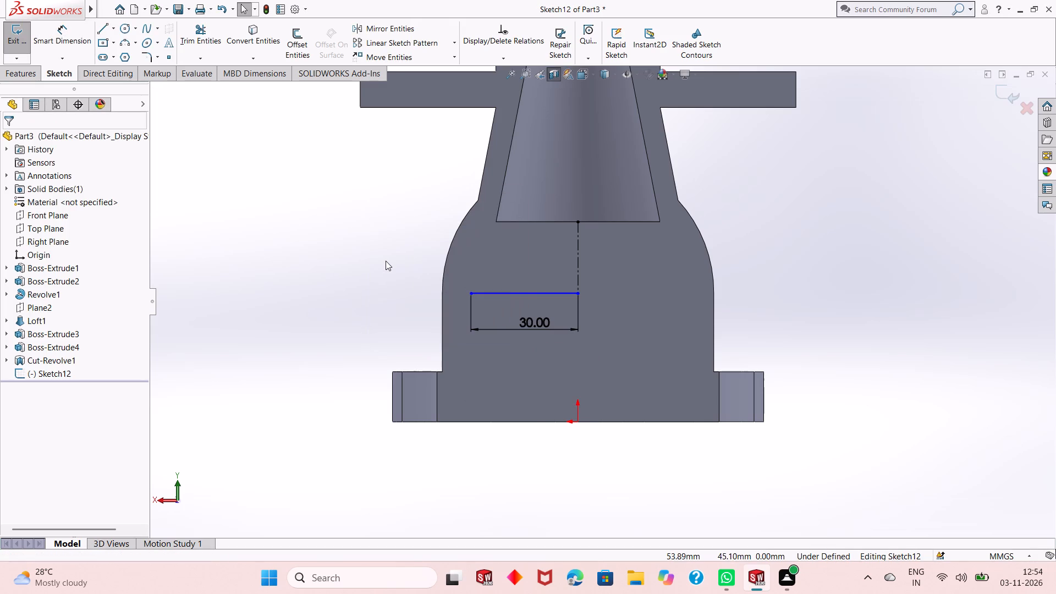
Add a Fix relation to the point where the horizontal line meets the vertical centerline.
{"action": "left_click", "coordinate": [577, 293]}
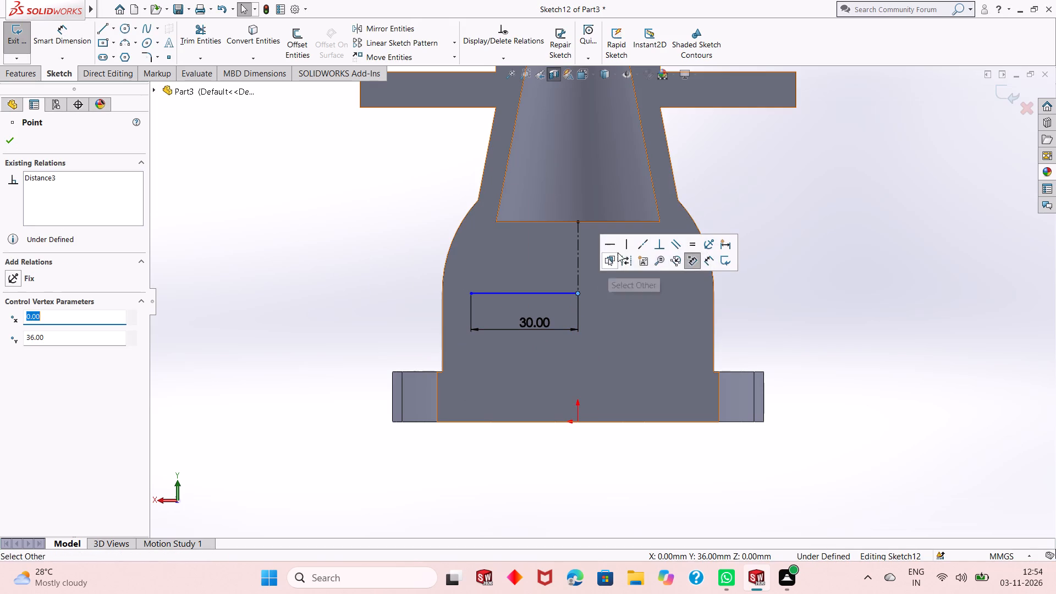
{"action": "left_click", "coordinate": [707, 245]}
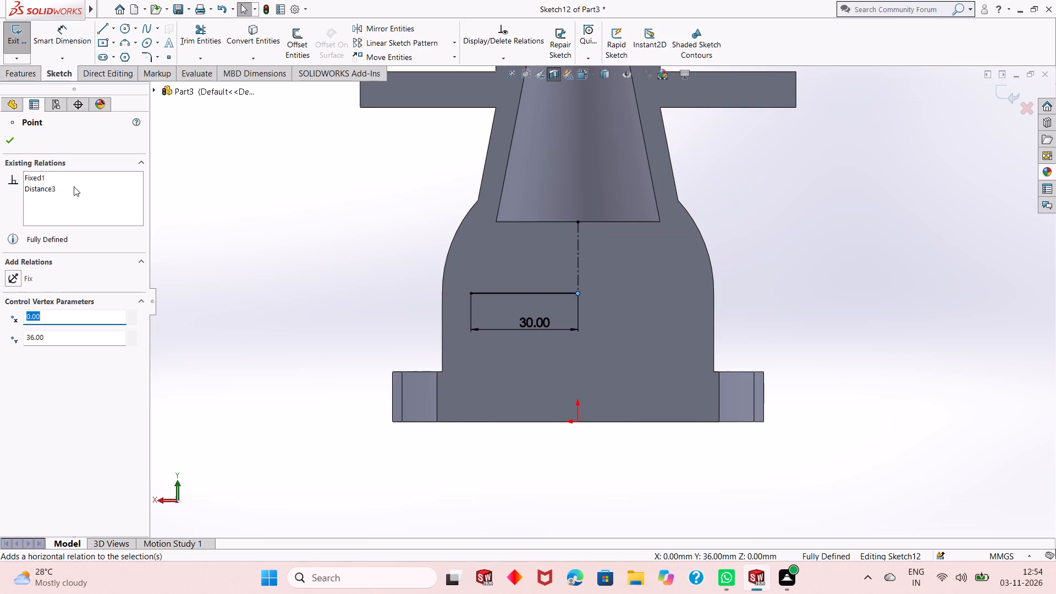
{"action": "left_click", "coordinate": [12, 145]}
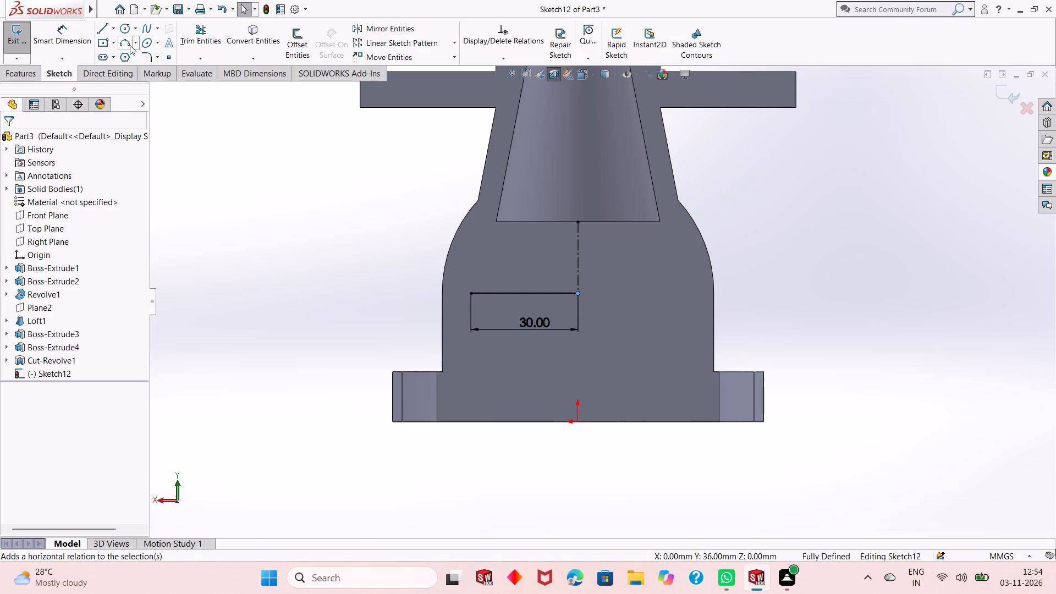
Draw a three-point arc of 30 mm radius from the horizontal line's outer end to the tapered bore's lower corner, bulging outward.
{"action": "left_click", "coordinate": [123, 42]}
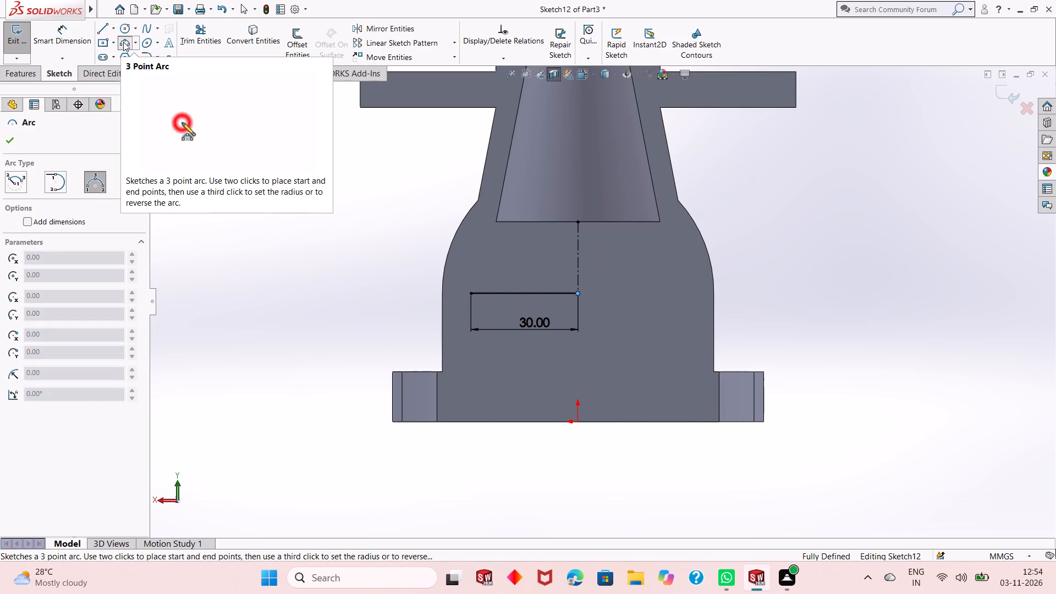
{"action": "left_click", "coordinate": [472, 294]}
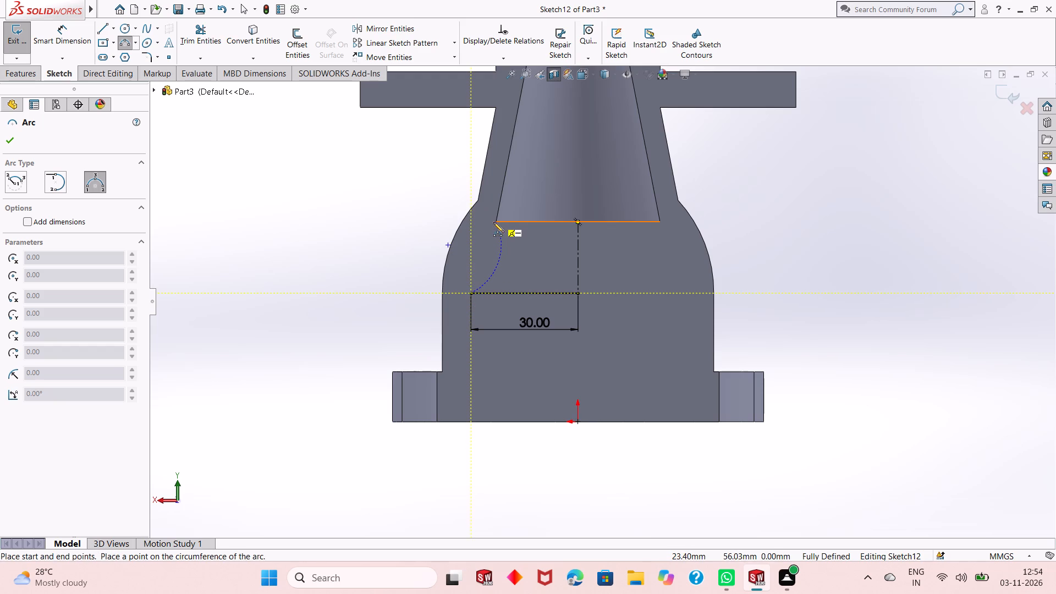
{"action": "left_click", "coordinate": [498, 222]}
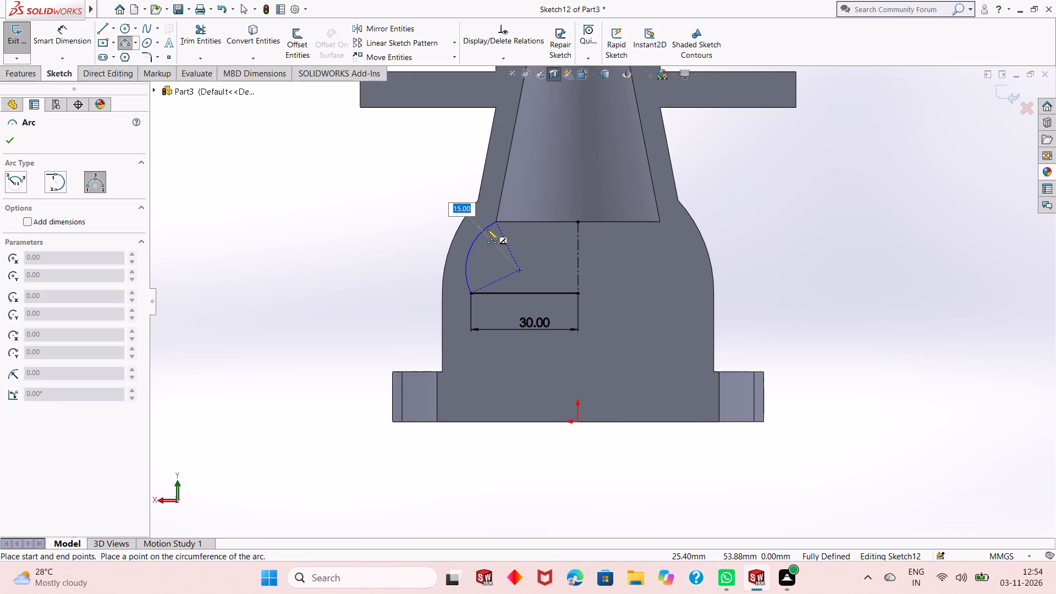
{"action": "type", "text": "30"}
{"action": "key", "text": "Return"}
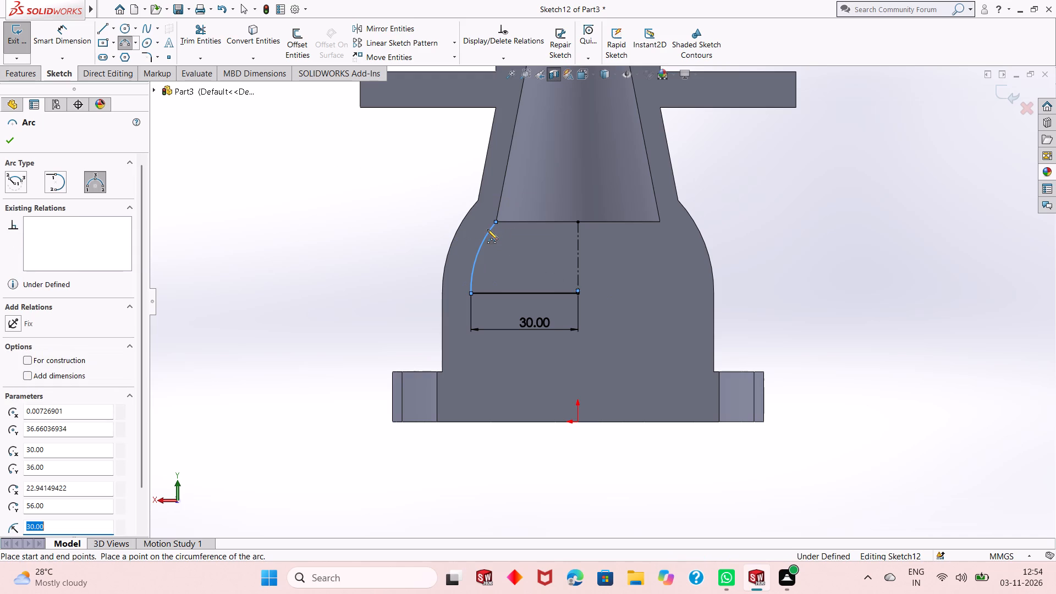
{"action": "right_click", "coordinate": [310, 189]}
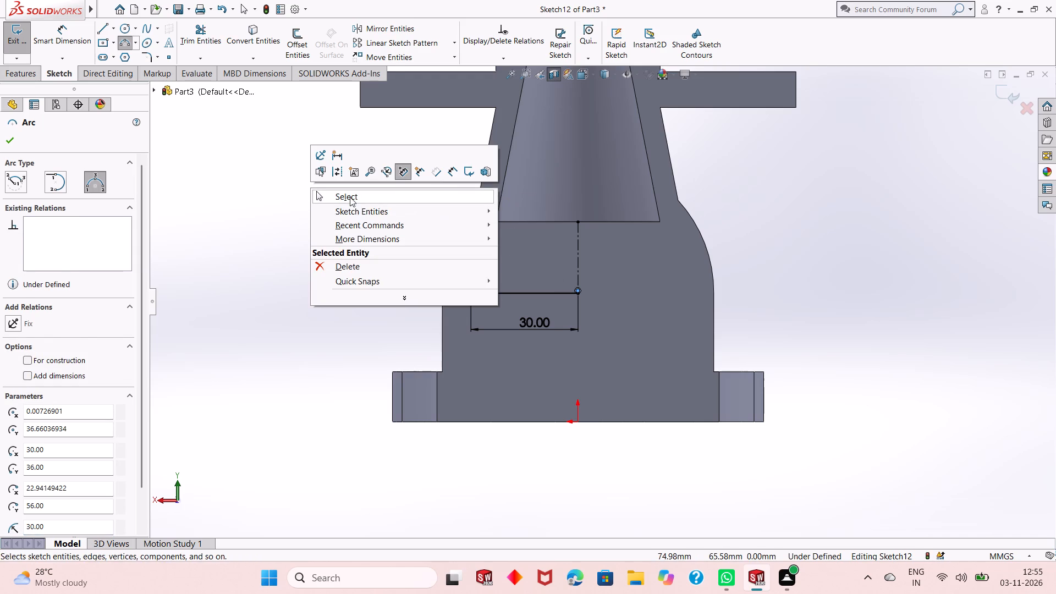
{"action": "left_click", "coordinate": [350, 197]}
Draw a horizontal line from the arc's upper end to the top of the vertical centerline, closing the profile.
{"action": "scroll", "coordinate": [506, 224], "scroll_direction": "down", "scroll_amount": 4}
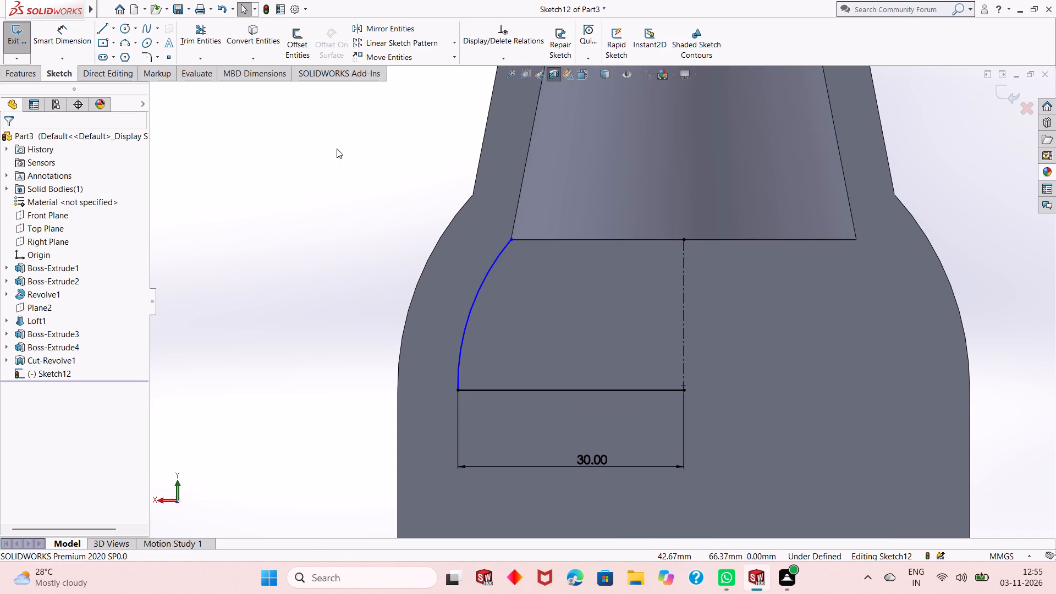
{"action": "left_click", "coordinate": [103, 30]}
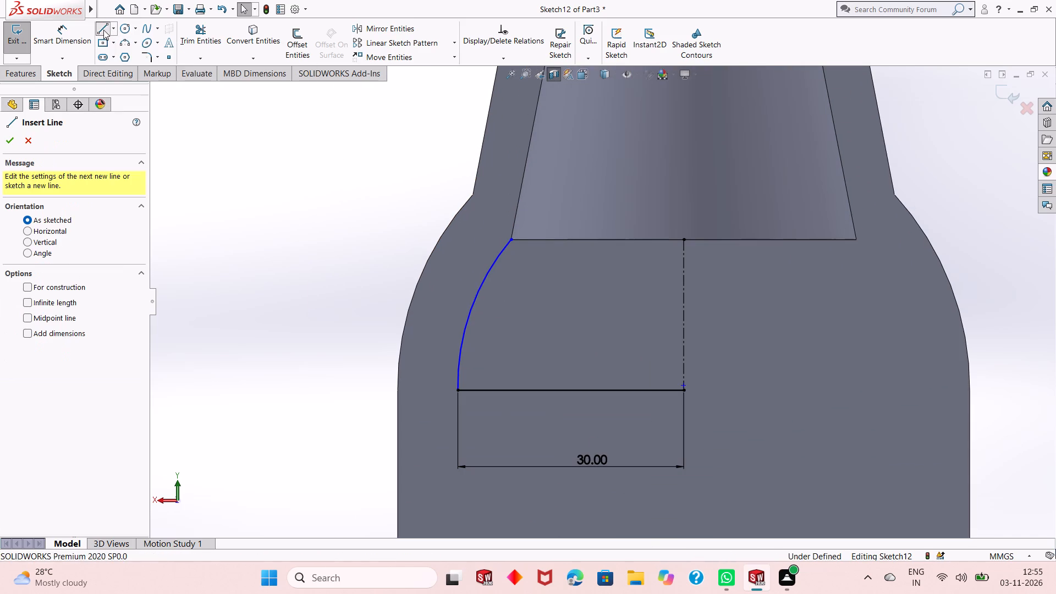
{"action": "left_click", "coordinate": [512, 242]}
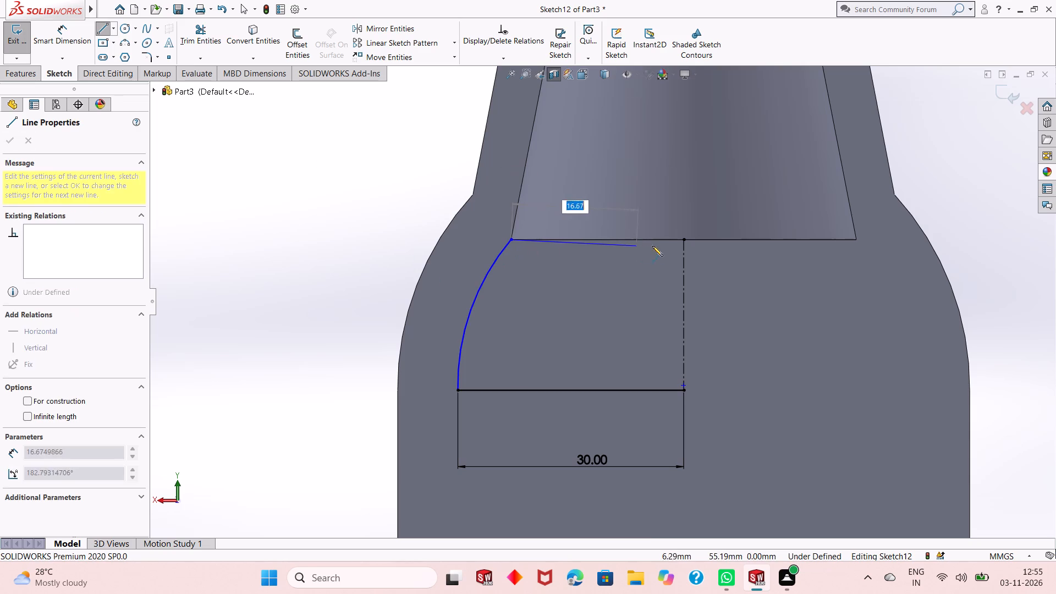
{"action": "left_click", "coordinate": [684, 239]}
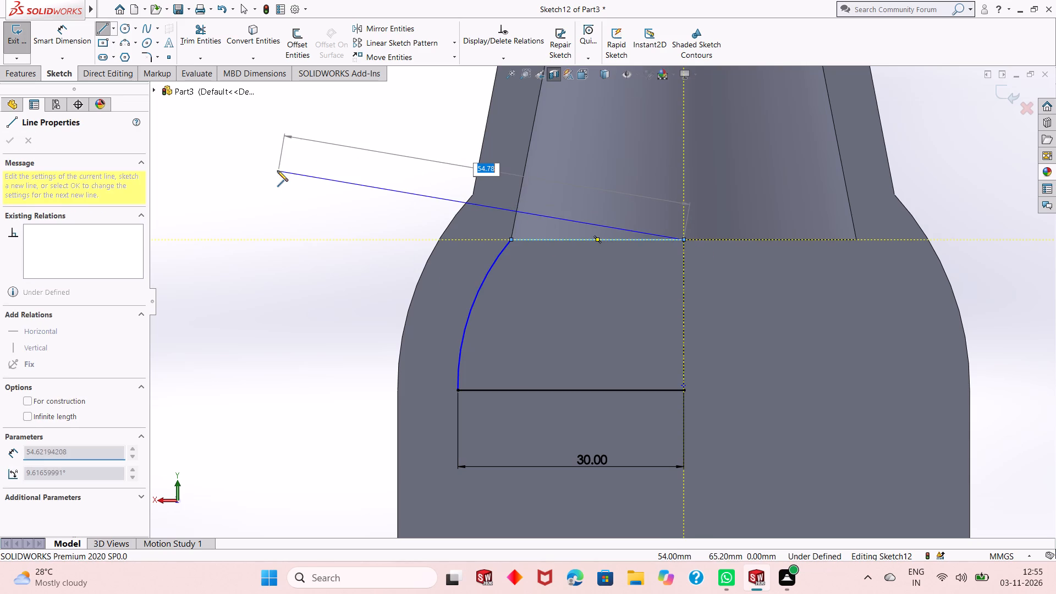
{"action": "right_click", "coordinate": [277, 170]}
{"action": "left_click", "coordinate": [296, 175]}
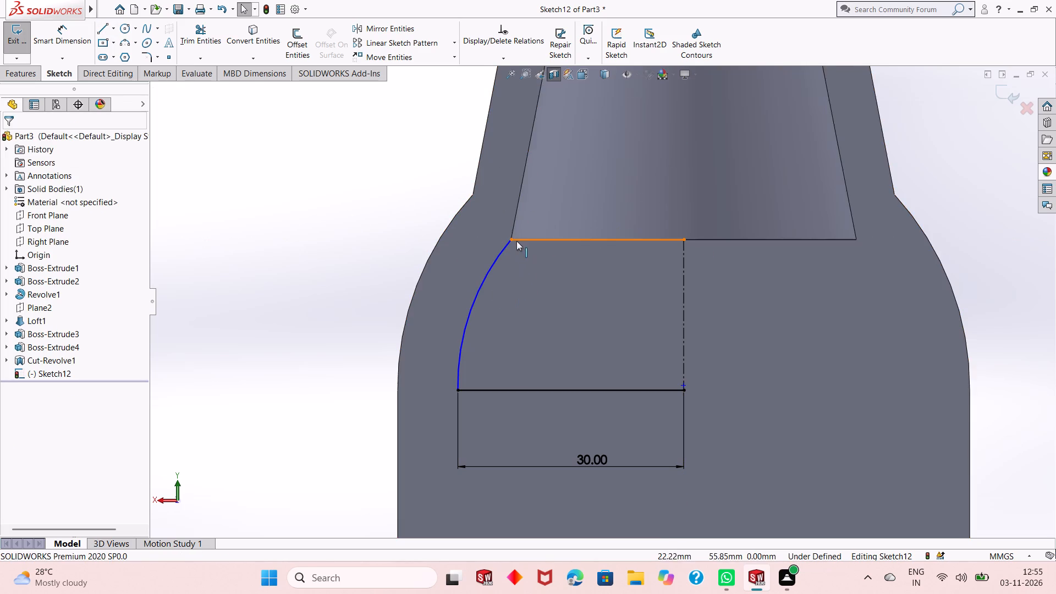
Dimension the arc's radius as 30 mm.
{"action": "left_click", "coordinate": [54, 41]}
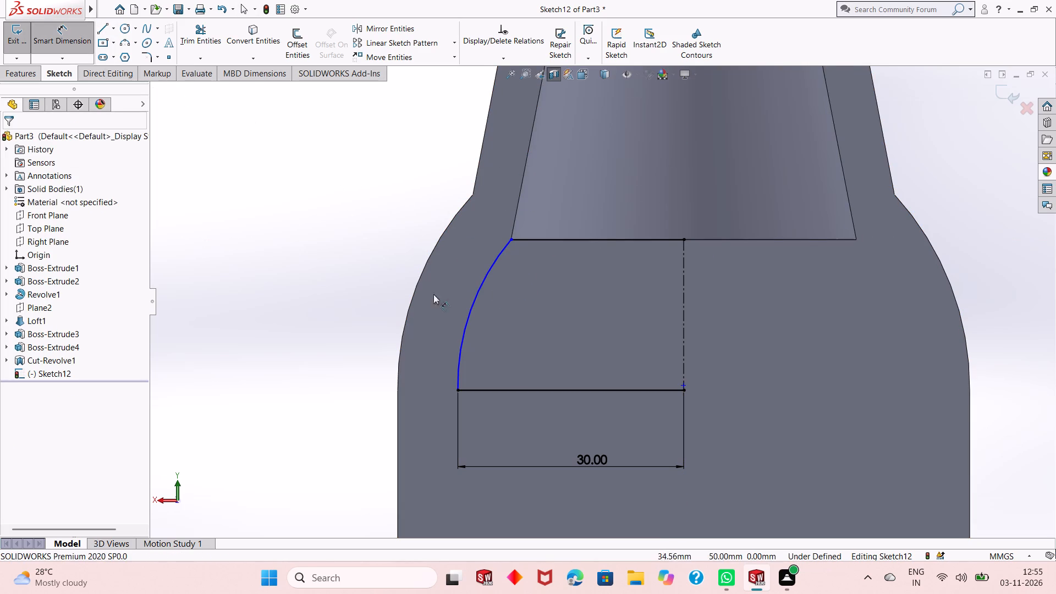
{"action": "left_click", "coordinate": [465, 321]}
{"action": "left_click", "coordinate": [382, 223]}
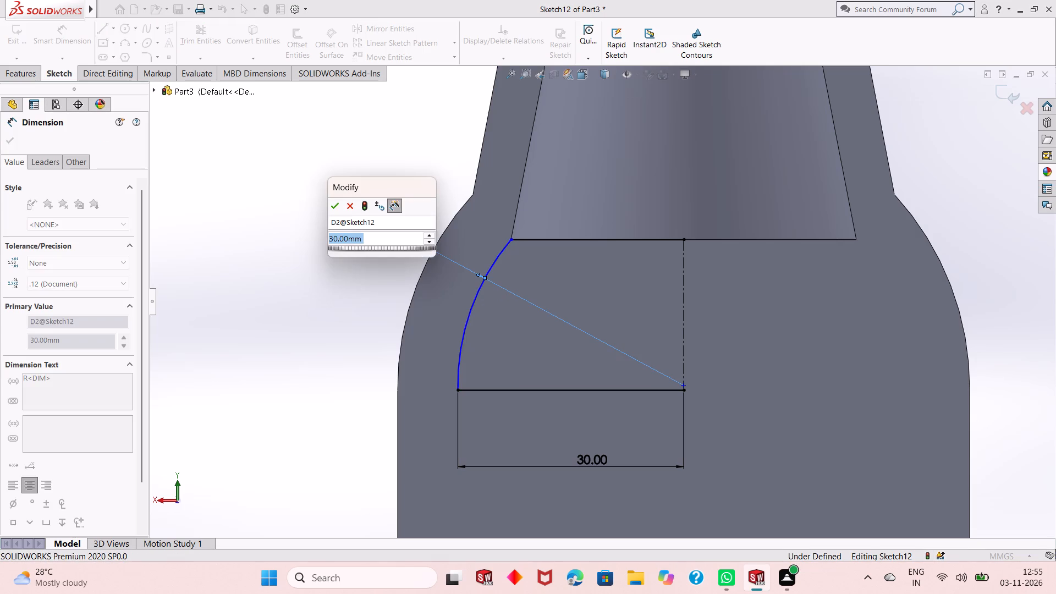
{"action": "key", "text": "Return"}
{"action": "right_click", "coordinate": [384, 137]}
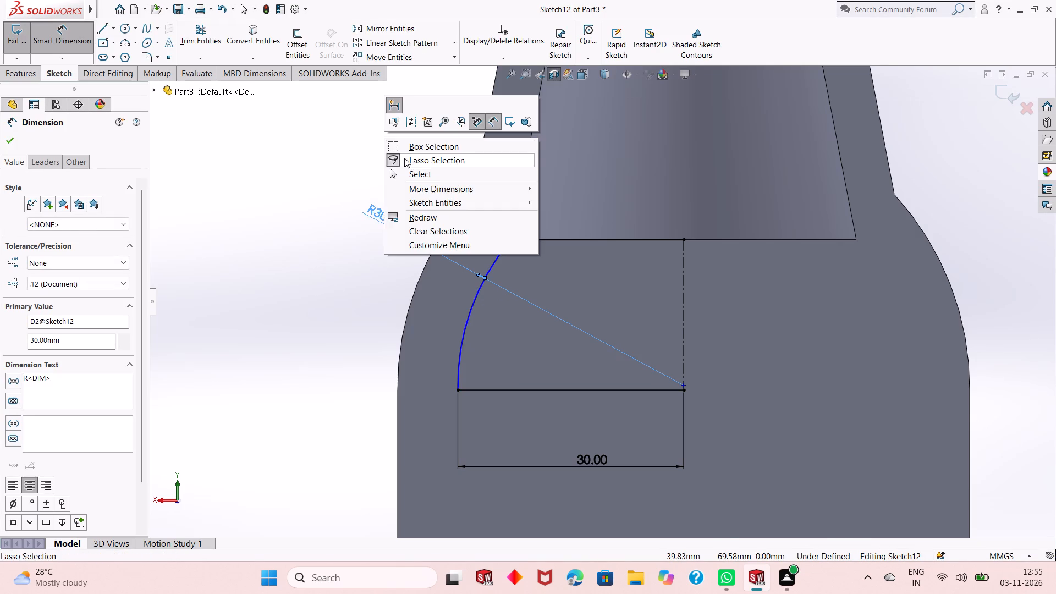
{"action": "left_click", "coordinate": [410, 168]}
Add a Fix relation to the arc's upper endpoint at the tapered bore's lower corner.
{"action": "left_click", "coordinate": [513, 241]}
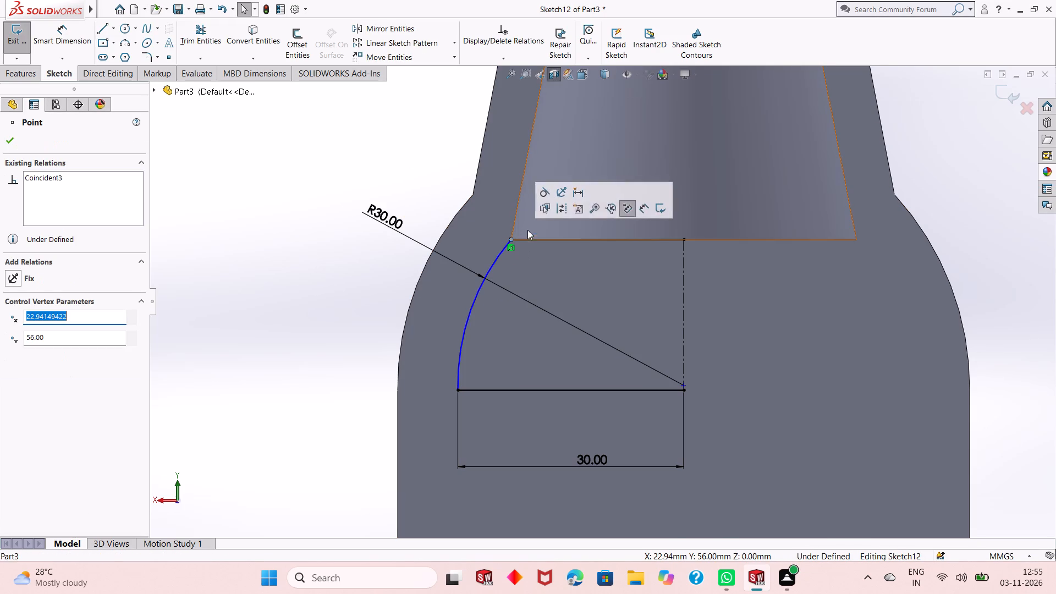
{"action": "left_click", "coordinate": [566, 196]}
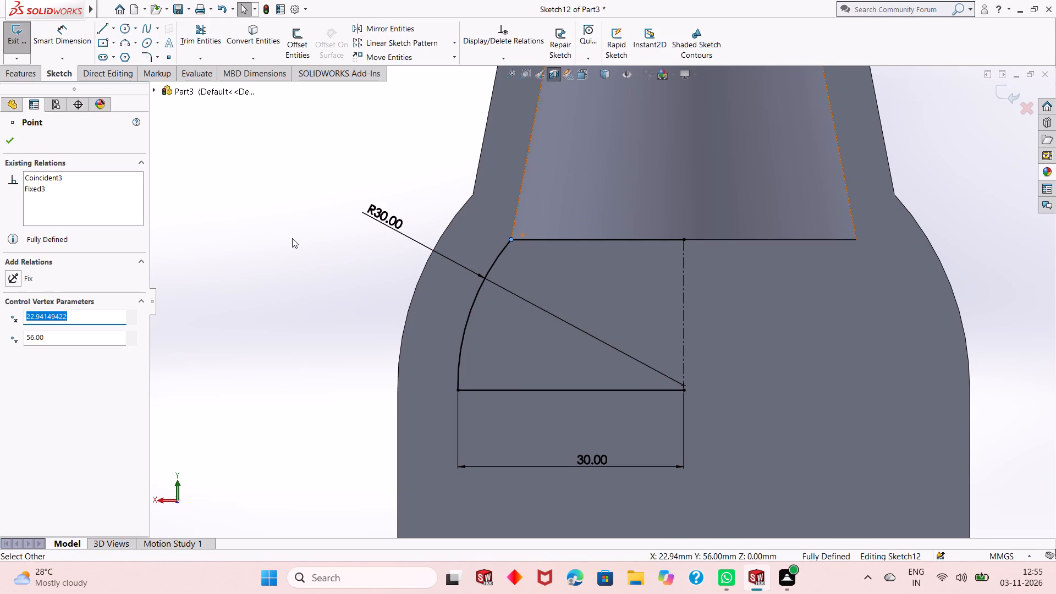
{"action": "scroll", "coordinate": [511, 316], "scroll_direction": "up", "scroll_amount": 2}
{"action": "left_click", "coordinate": [291, 250]}
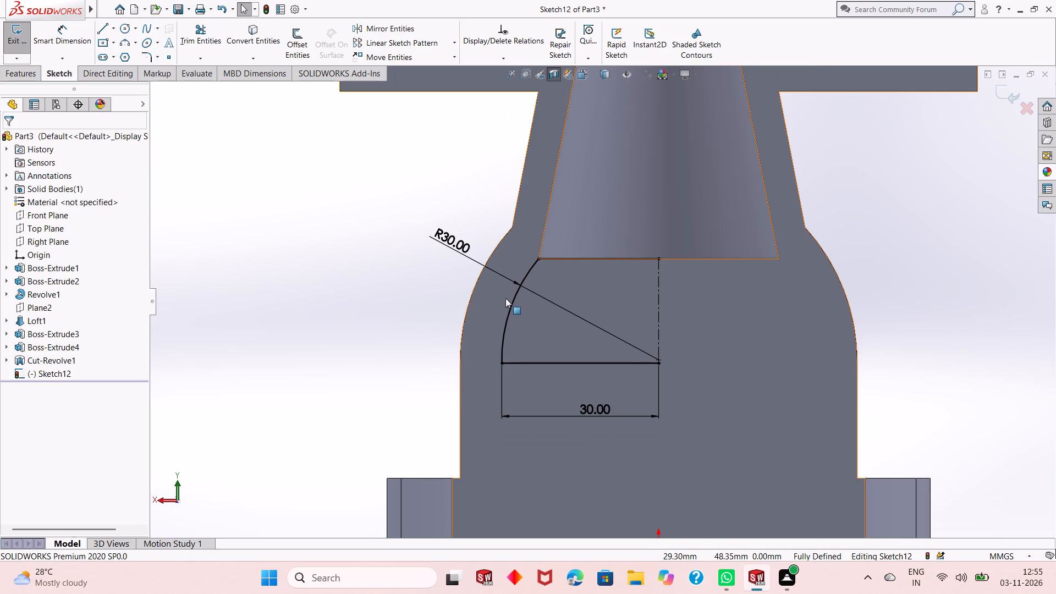
Cut-revolve the closed profile 360 degrees about the vertical centerline to hollow the dome.
{"action": "left_click", "coordinate": [30, 72]}
{"action": "left_click", "coordinate": [274, 42]}
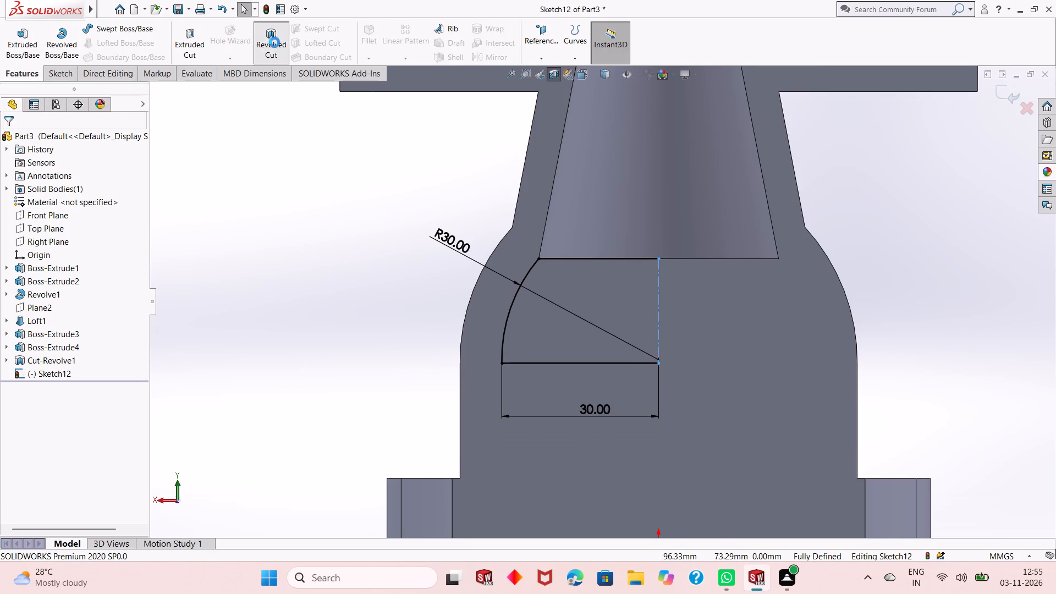
{"action": "left_click", "coordinate": [553, 295]}
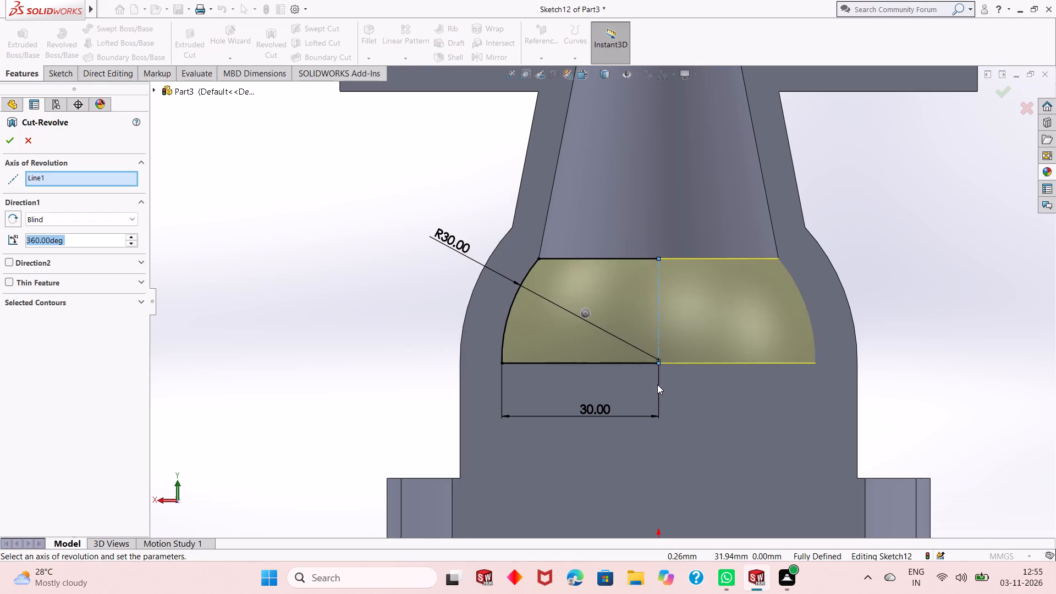
{"action": "scroll", "coordinate": [657, 384], "scroll_direction": "up", "scroll_amount": 3}
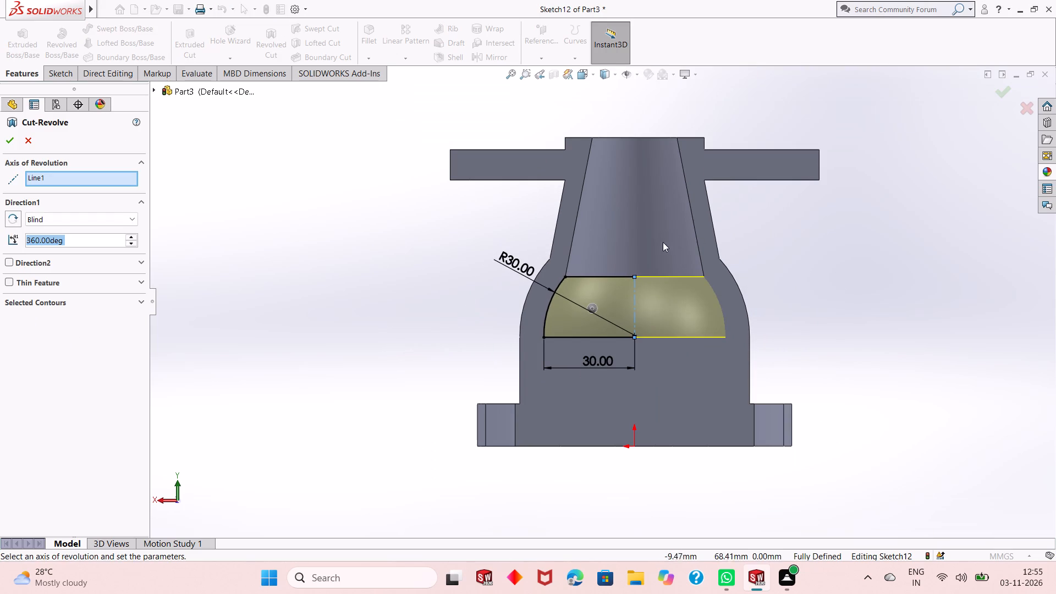
{"action": "left_click", "coordinate": [3, 143]}
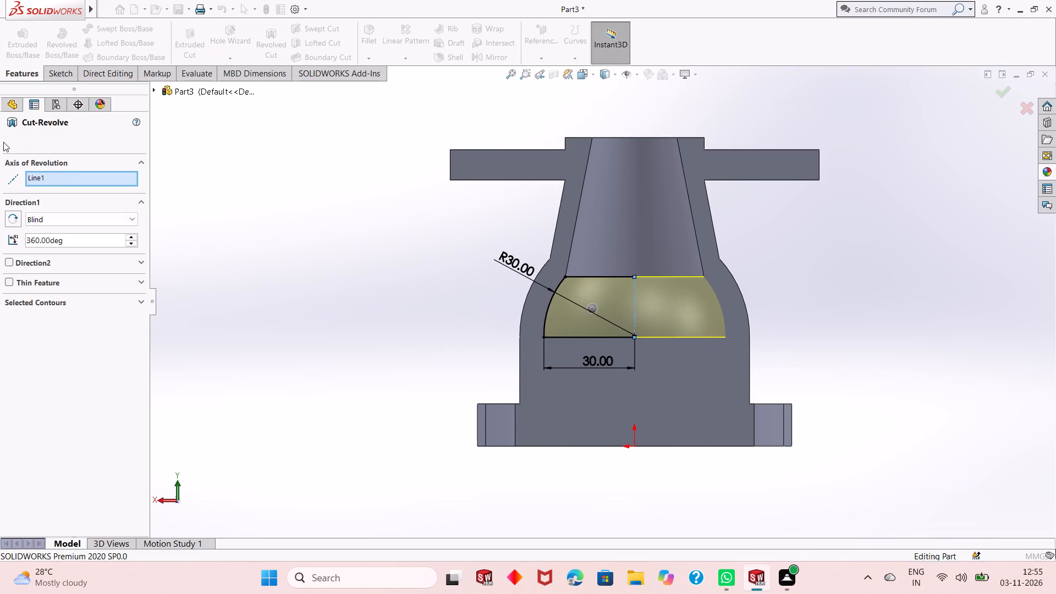
{"action": "left_click", "coordinate": [342, 300]}
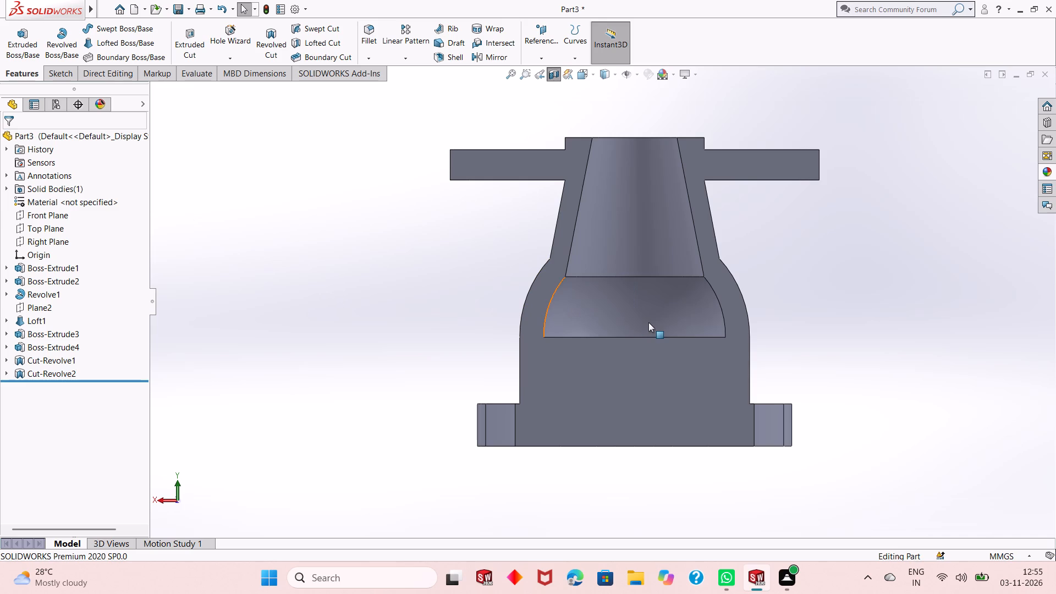
Start a sketch on the flat floor of the dome cavity.
{"action": "scroll", "coordinate": [648, 322], "scroll_direction": "down", "scroll_amount": 1}
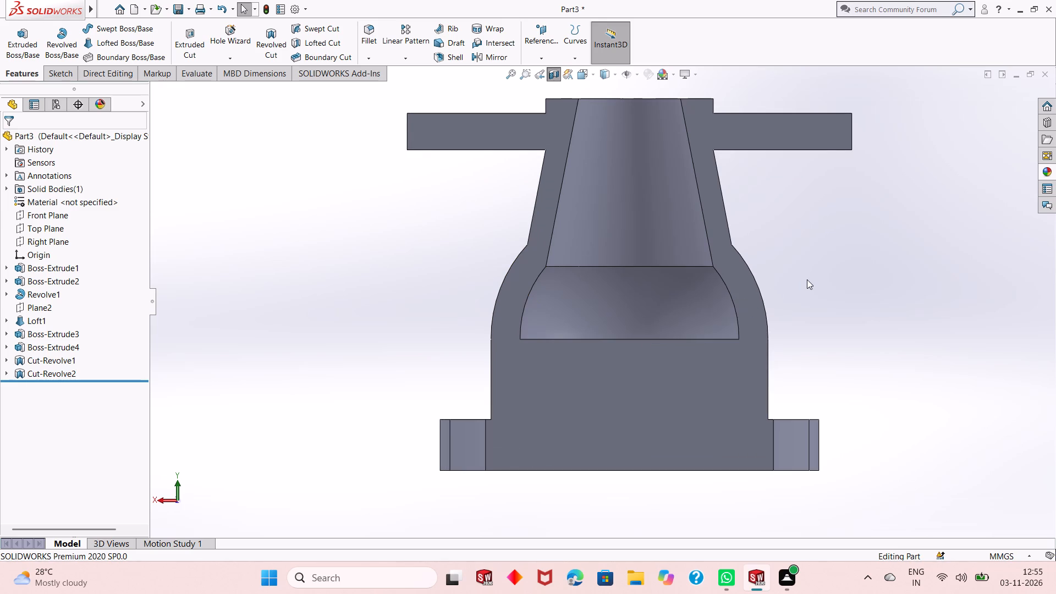
{"action": "scroll", "coordinate": [652, 307], "scroll_direction": "up", "scroll_amount": 1}
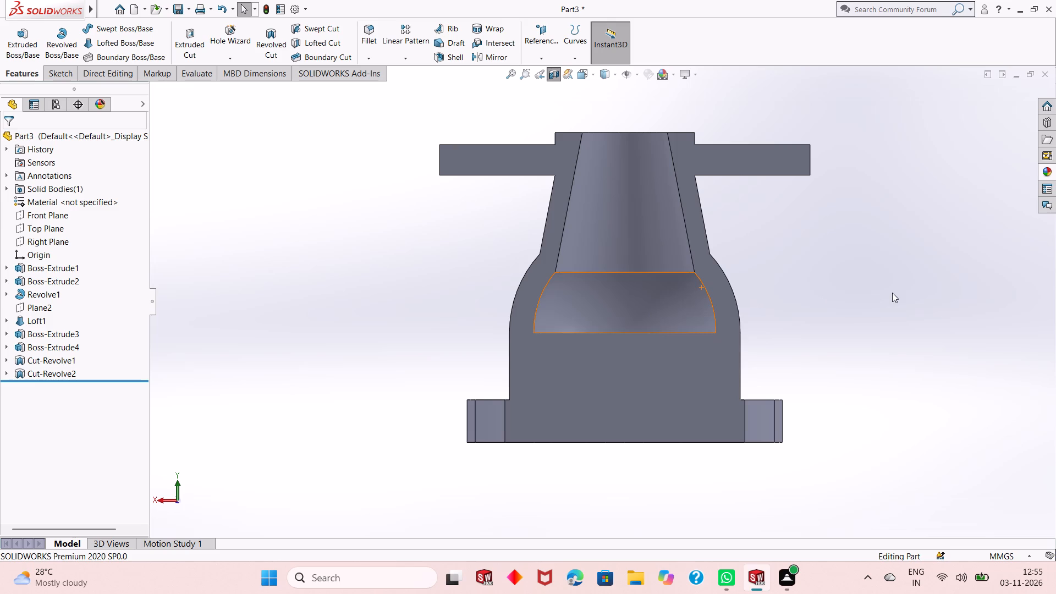
{"action": "scroll", "coordinate": [642, 355], "scroll_direction": "down", "scroll_amount": 1}
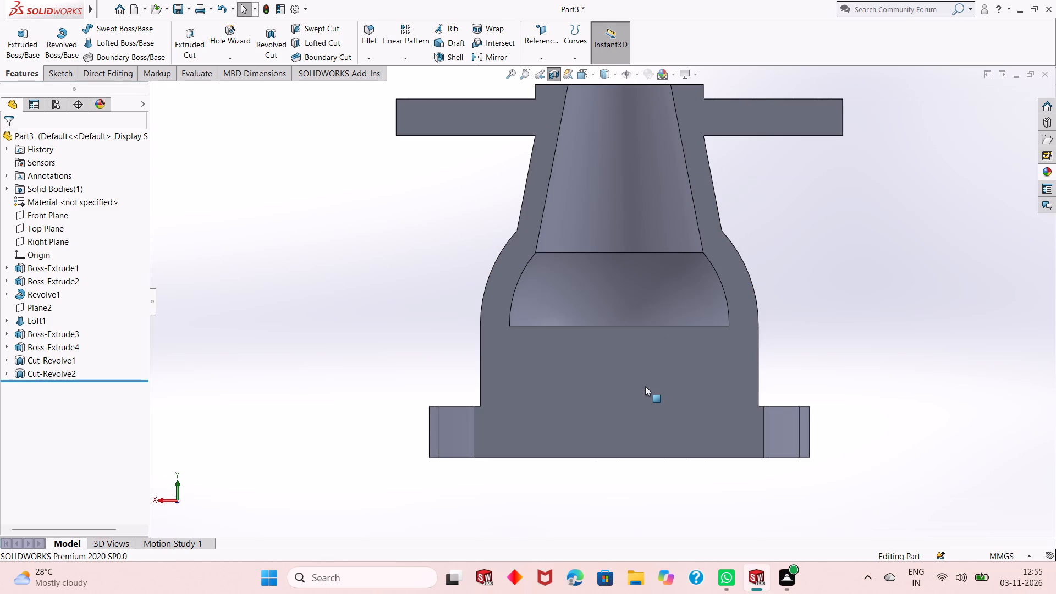
{"action": "middle_click", "coordinate": [637, 361]}
{"action": "middle_click_drag", "start_coordinate": [656, 413], "coordinate": [656, 307]}
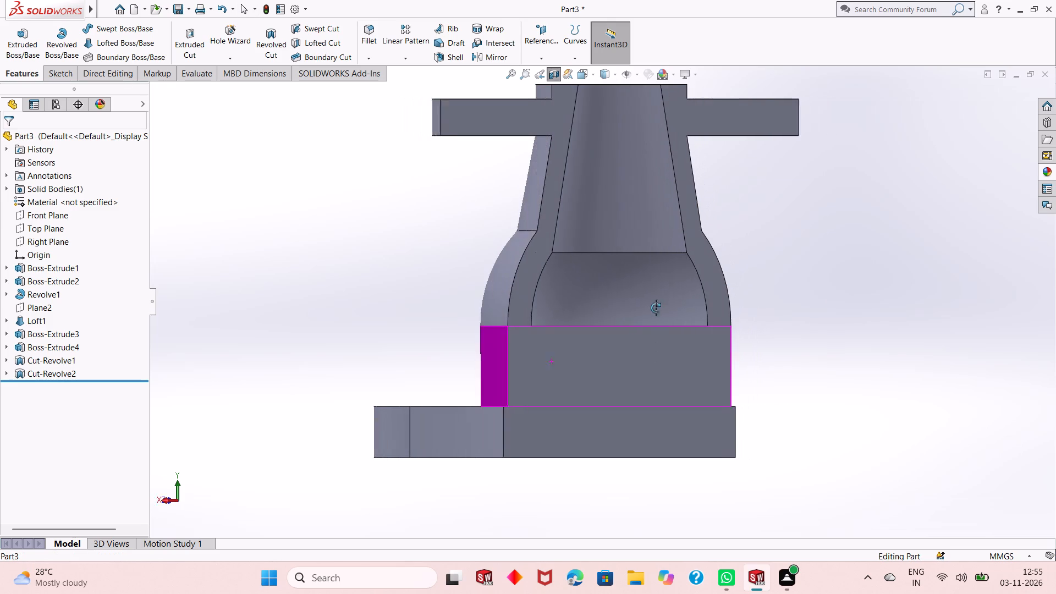
{"action": "middle_click_drag", "start_coordinate": [656, 307], "coordinate": [656, 298]}
{"action": "middle_click", "coordinate": [698, 445]}
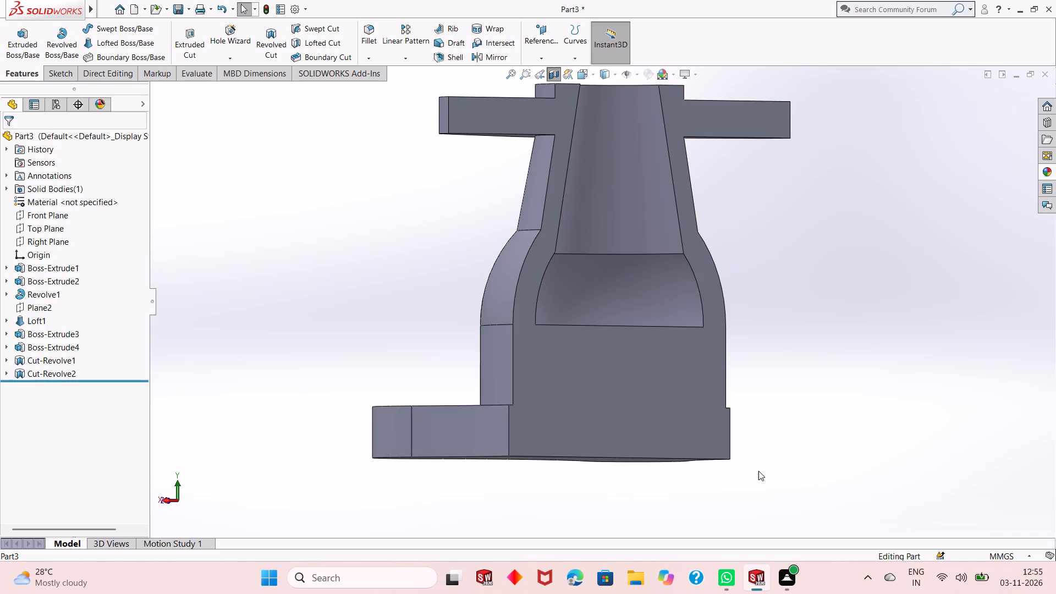
{"action": "middle_click_drag", "start_coordinate": [758, 471], "coordinate": [758, 450]}
{"action": "middle_click", "coordinate": [747, 372]}
{"action": "middle_click_drag", "start_coordinate": [746, 361], "coordinate": [745, 307]}
{"action": "middle_click_drag", "start_coordinate": [744, 307], "coordinate": [714, 421]}
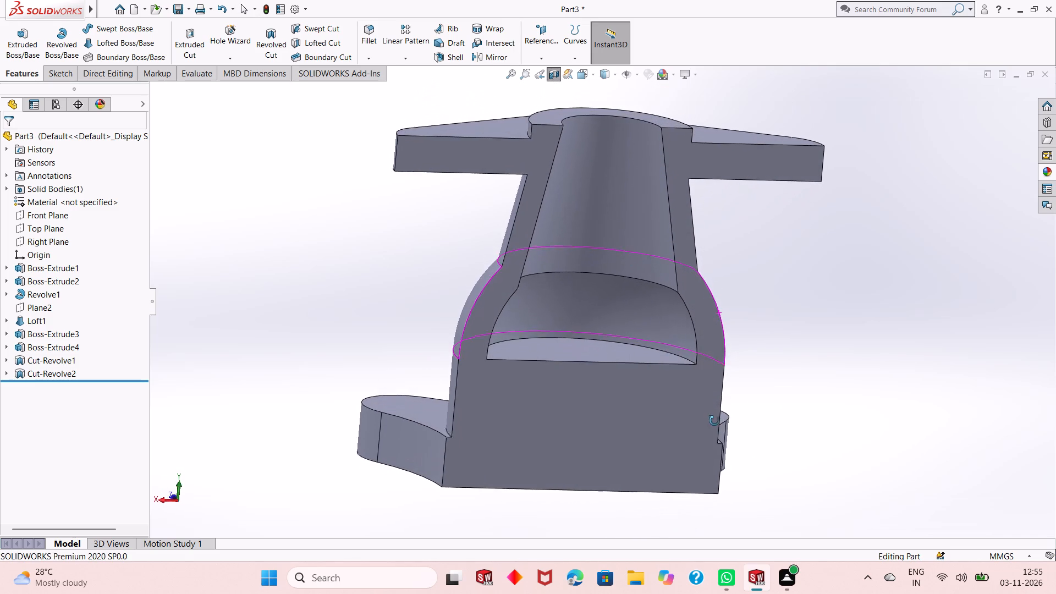
{"action": "middle_click_drag", "start_coordinate": [714, 421], "coordinate": [713, 425]}
{"action": "left_click", "coordinate": [586, 354]}
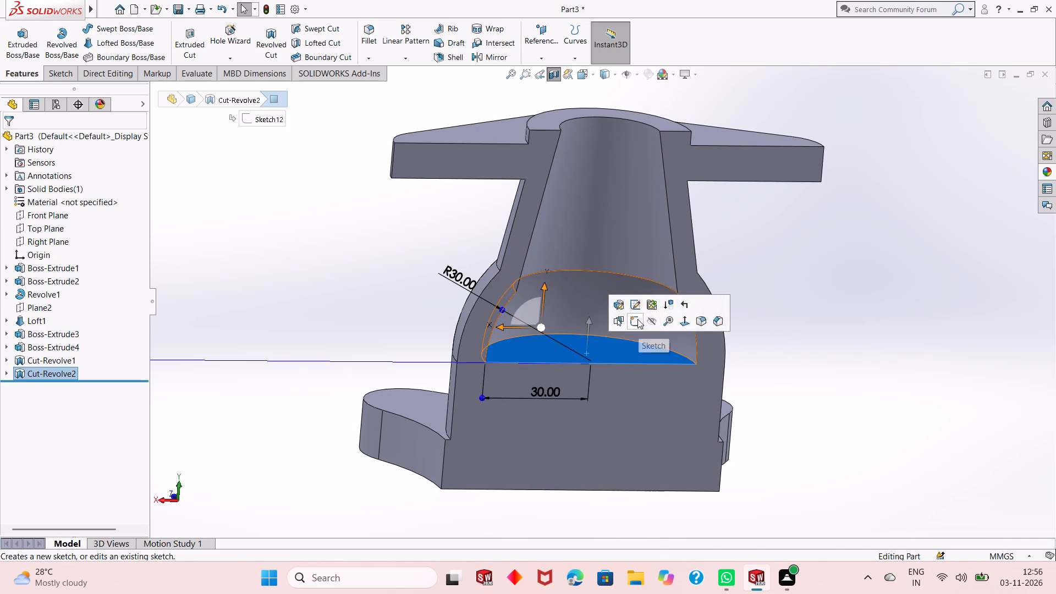
{"action": "left_click", "coordinate": [637, 319]}
{"action": "left_click", "coordinate": [353, 303]}
Draw a circle of 30 mm radius centred on the origin, reaching the cavity floor's circular edge.
{"action": "middle_click_drag", "start_coordinate": [542, 340], "coordinate": [553, 381]}
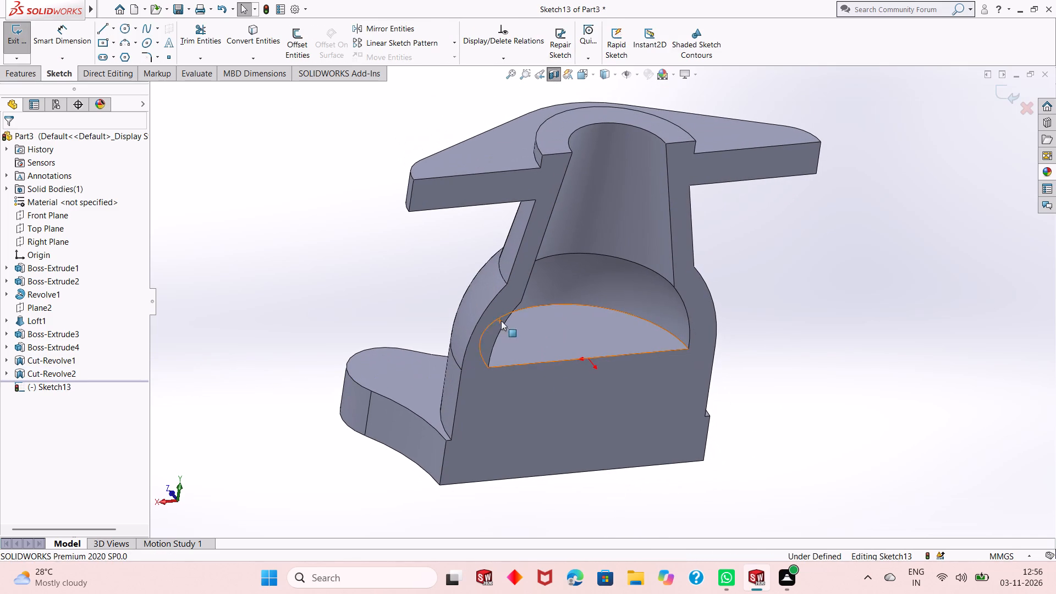
{"action": "left_click", "coordinate": [128, 28]}
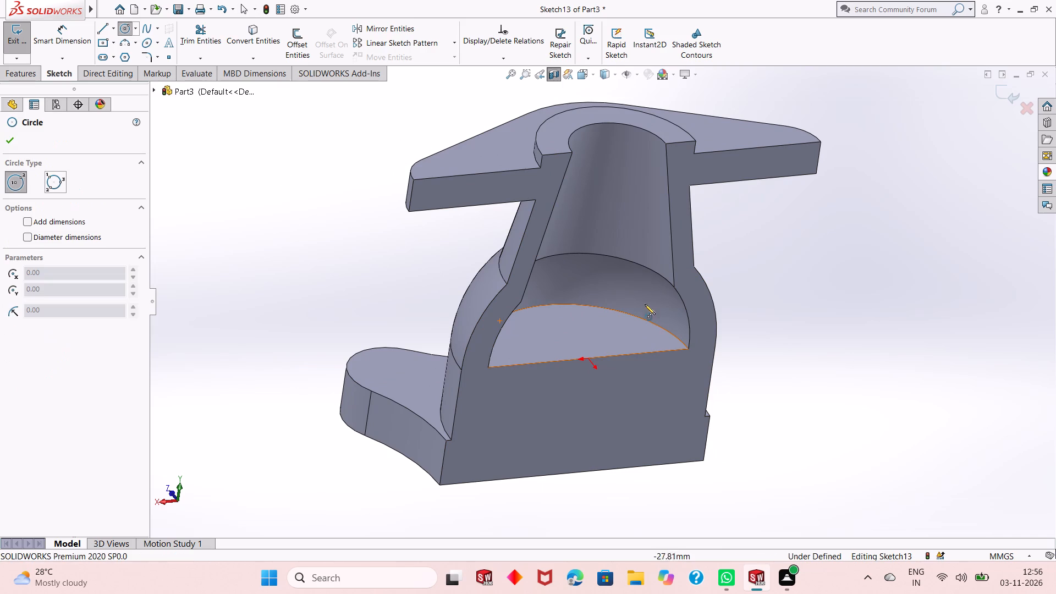
{"action": "left_click", "coordinate": [590, 358]}
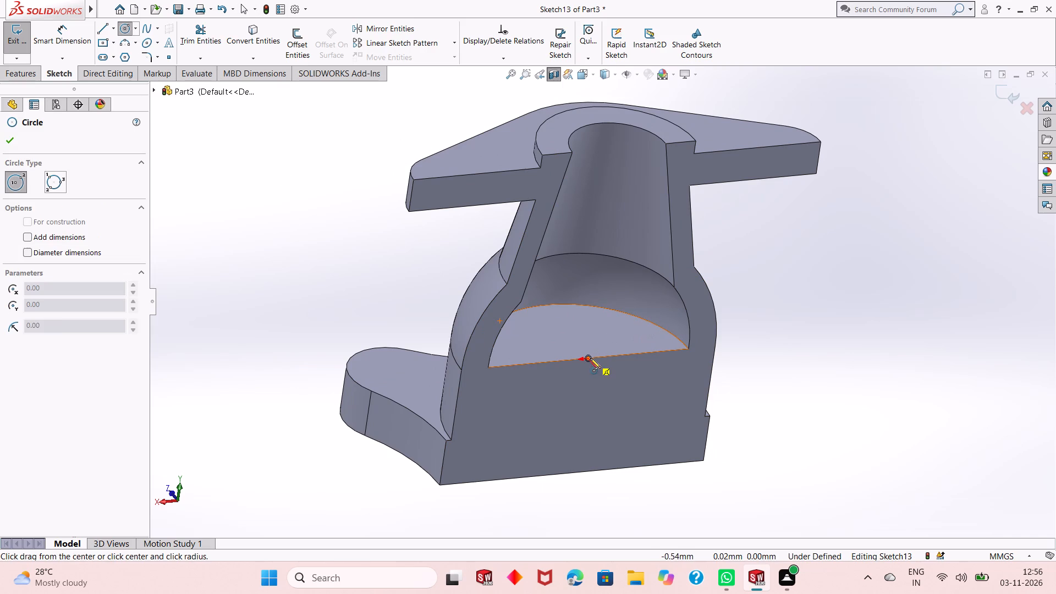
{"action": "left_click", "coordinate": [537, 307]}
{"action": "right_click", "coordinate": [260, 206]}
{"action": "left_click", "coordinate": [272, 212]}
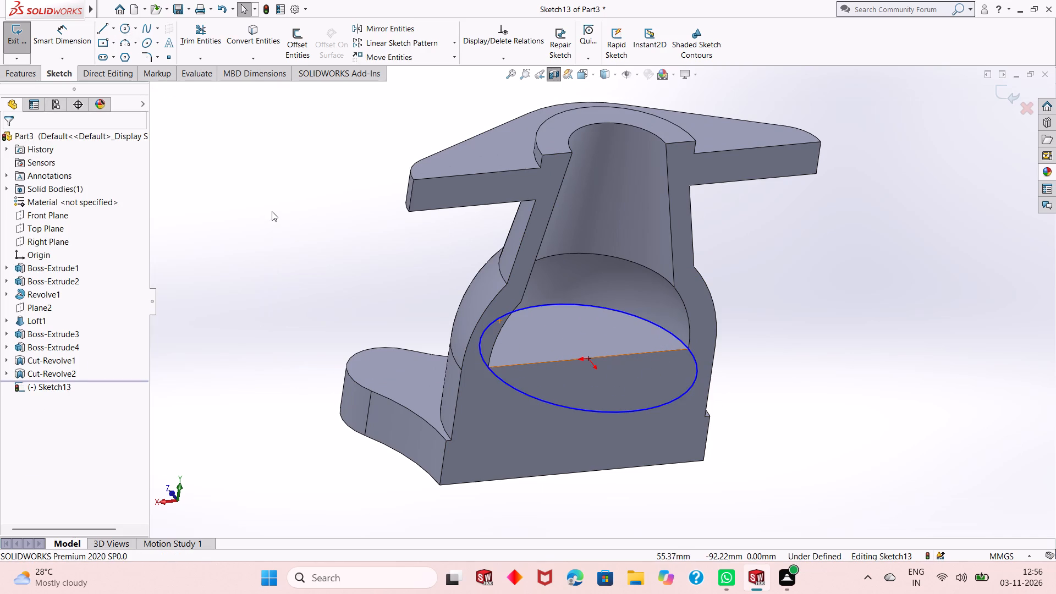
Dimension the circle's diameter as 60 mm.
{"action": "left_click", "coordinate": [75, 37]}
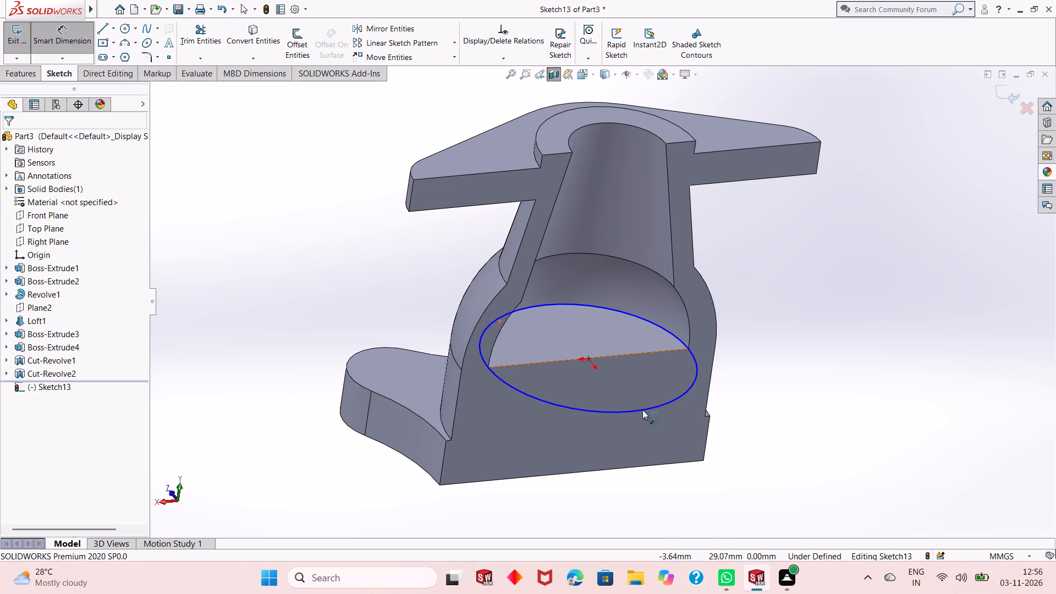
{"action": "left_click", "coordinate": [643, 410]}
{"action": "left_click", "coordinate": [810, 427]}
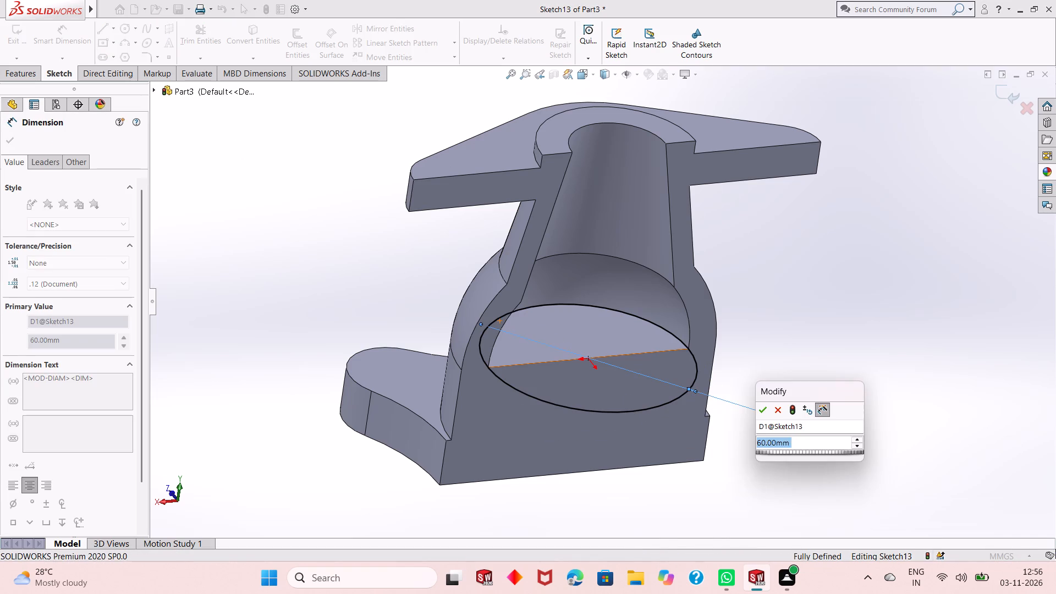
{"action": "key", "text": "Return"}
{"action": "right_click", "coordinate": [878, 267]}
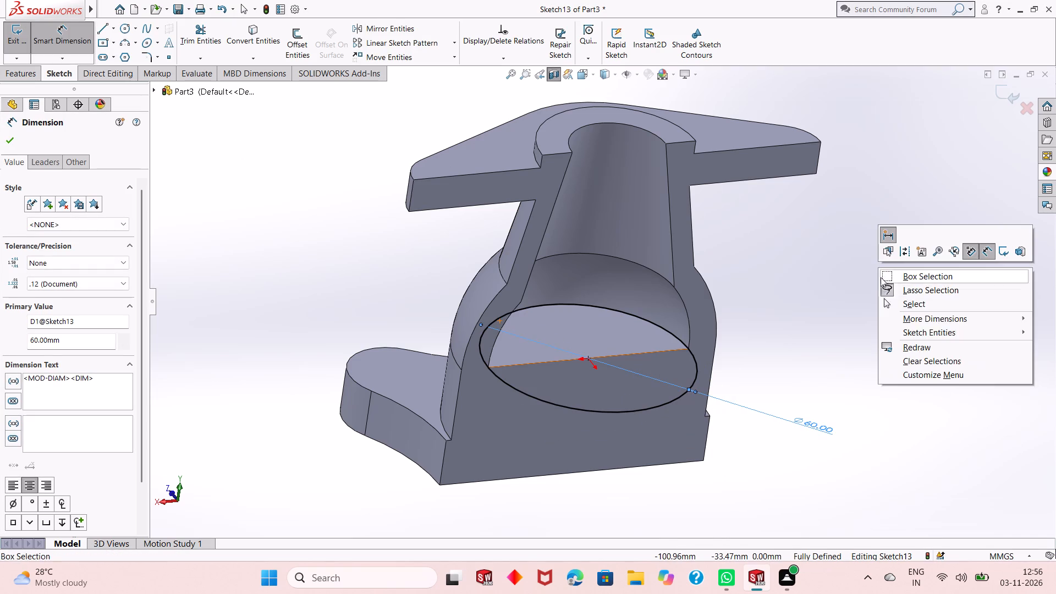
Extrude-cut the 60 mm circle from the cavity floor downward Through All, opening the bottom of the base.
{"action": "left_click", "coordinate": [887, 304]}
{"action": "scroll", "coordinate": [560, 391], "scroll_direction": "up", "scroll_amount": 2}
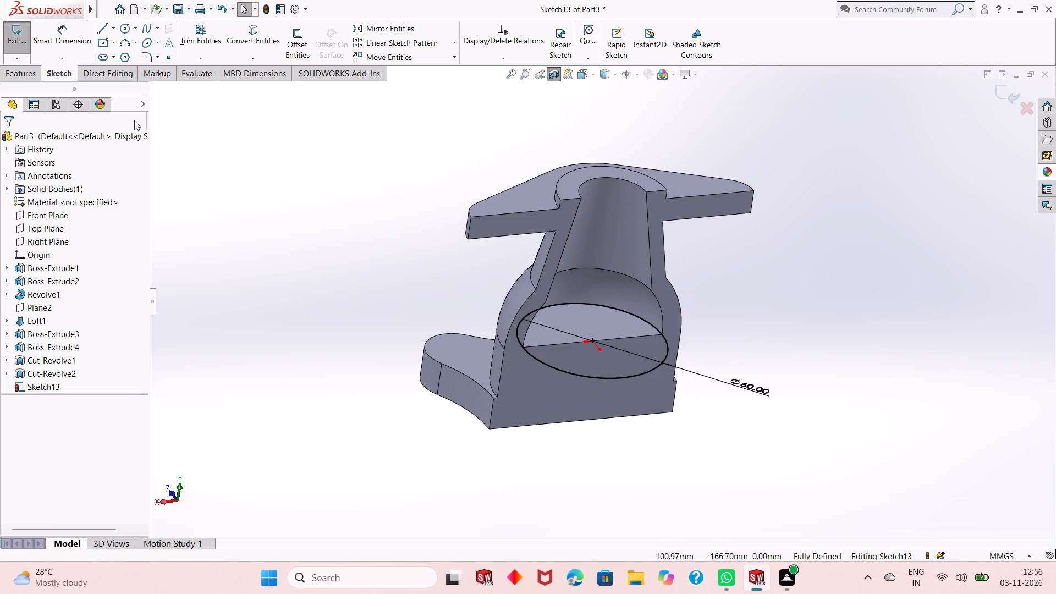
{"action": "left_click", "coordinate": [30, 68]}
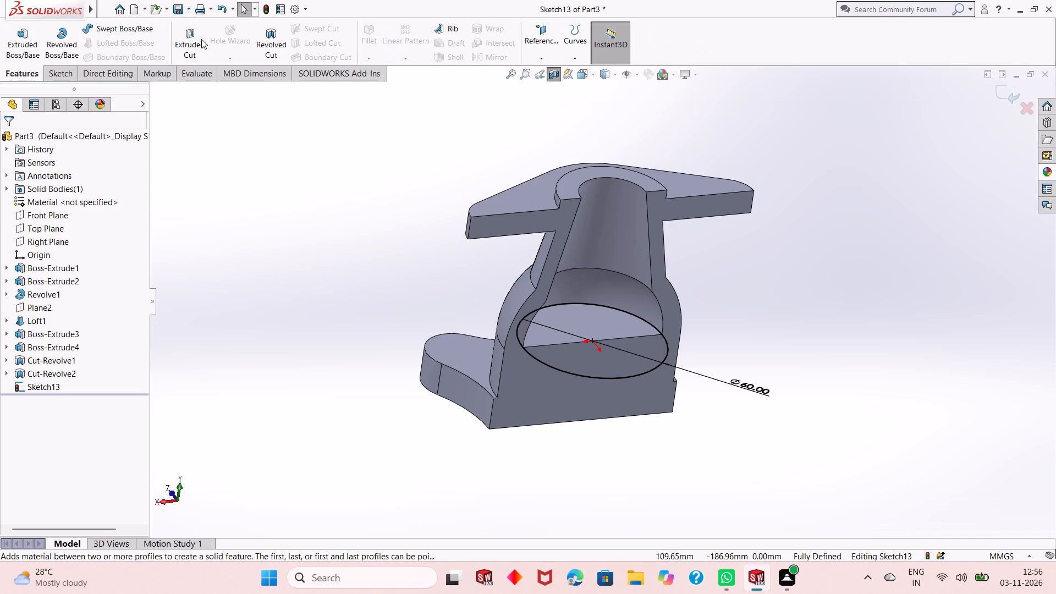
{"action": "left_click", "coordinate": [195, 41]}
{"action": "scroll", "coordinate": [577, 355], "scroll_direction": "down", "scroll_amount": 1}
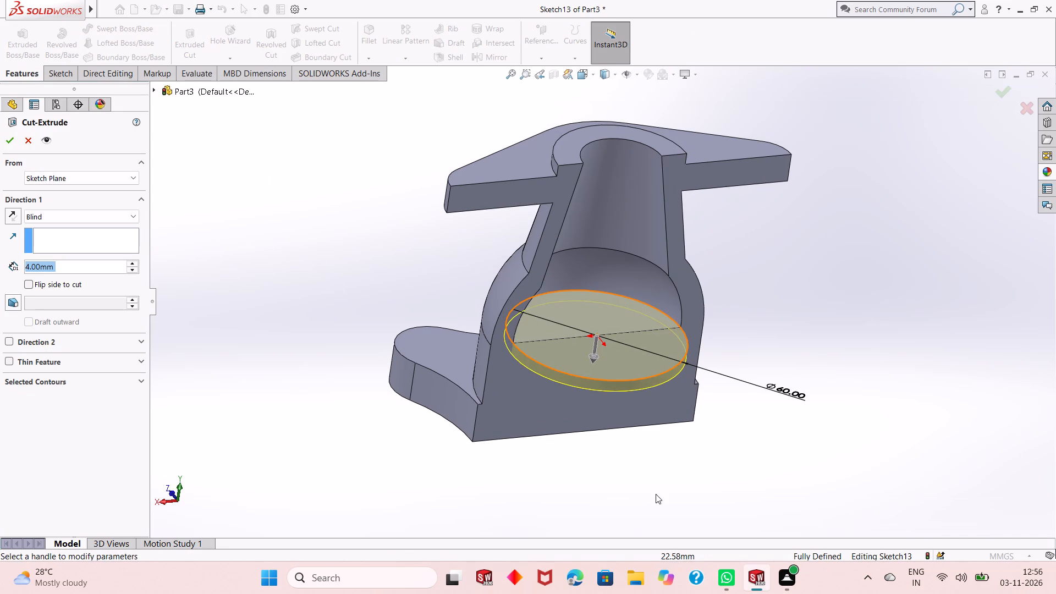
{"action": "middle_click_drag", "start_coordinate": [656, 494], "coordinate": [646, 457]}
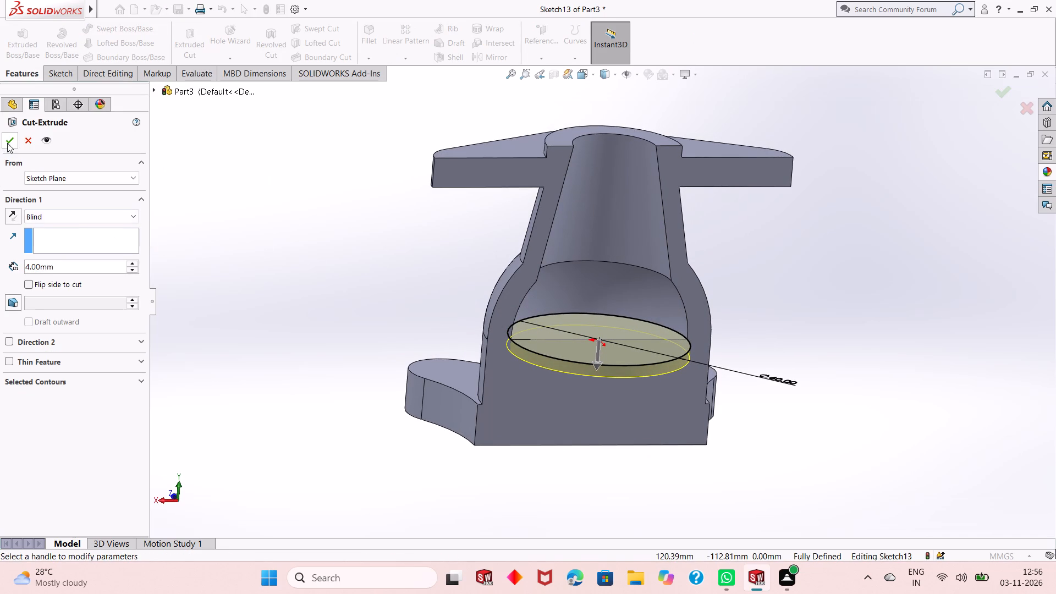
{"action": "left_click", "coordinate": [32, 212]}
{"action": "left_click", "coordinate": [54, 238]}
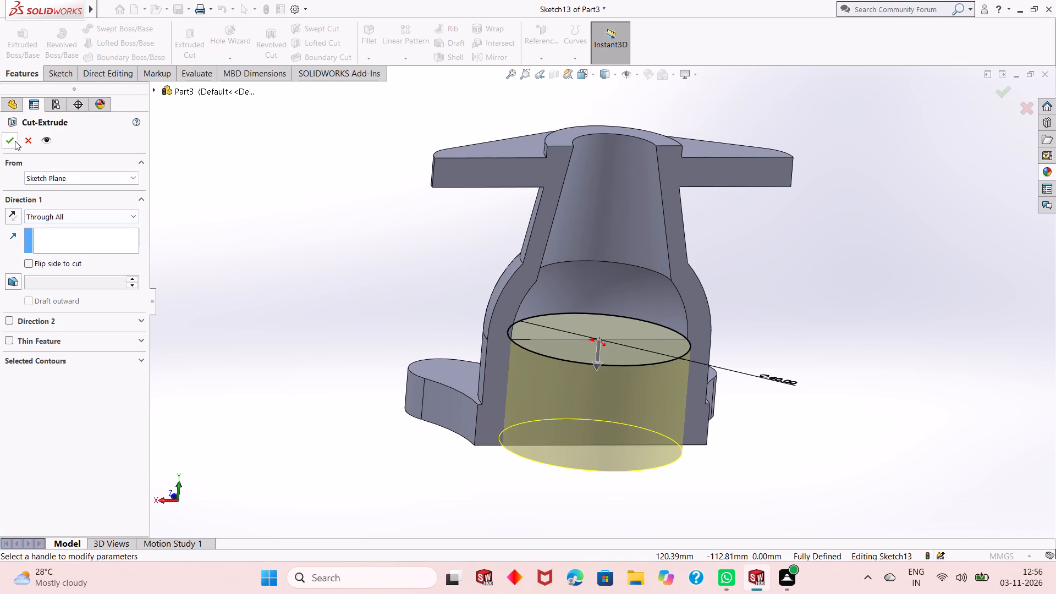
{"action": "left_click", "coordinate": [15, 141]}
{"action": "left_click", "coordinate": [361, 250]}
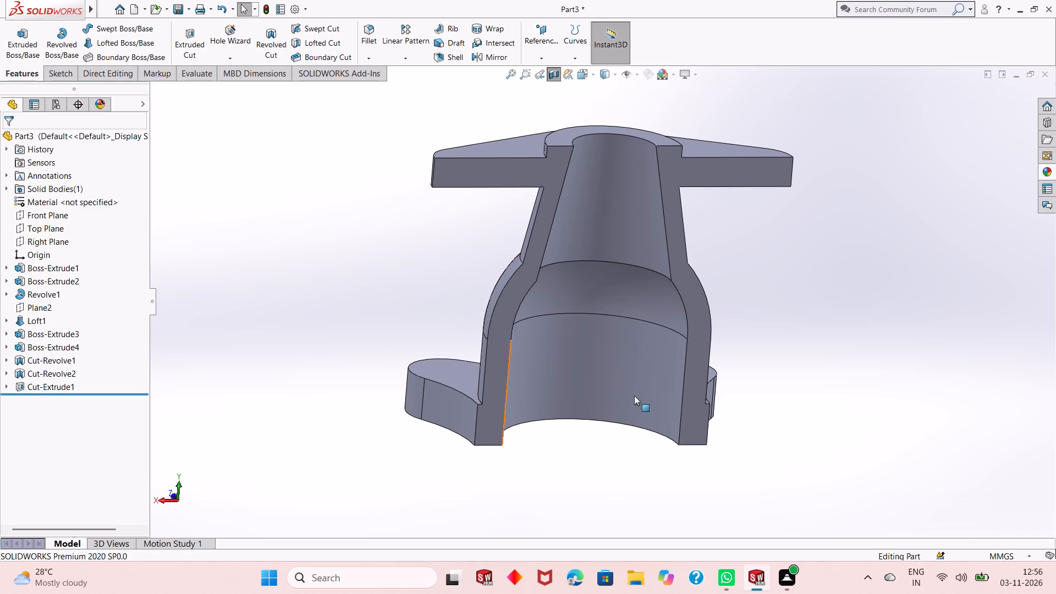
Examine the sectioned body's inner profile from tilted and straight-on views, from neck bore to base opening.
{"action": "middle_click_drag", "start_coordinate": [619, 366], "coordinate": [618, 360]}
{"action": "middle_click_drag", "start_coordinate": [787, 438], "coordinate": [764, 390]}
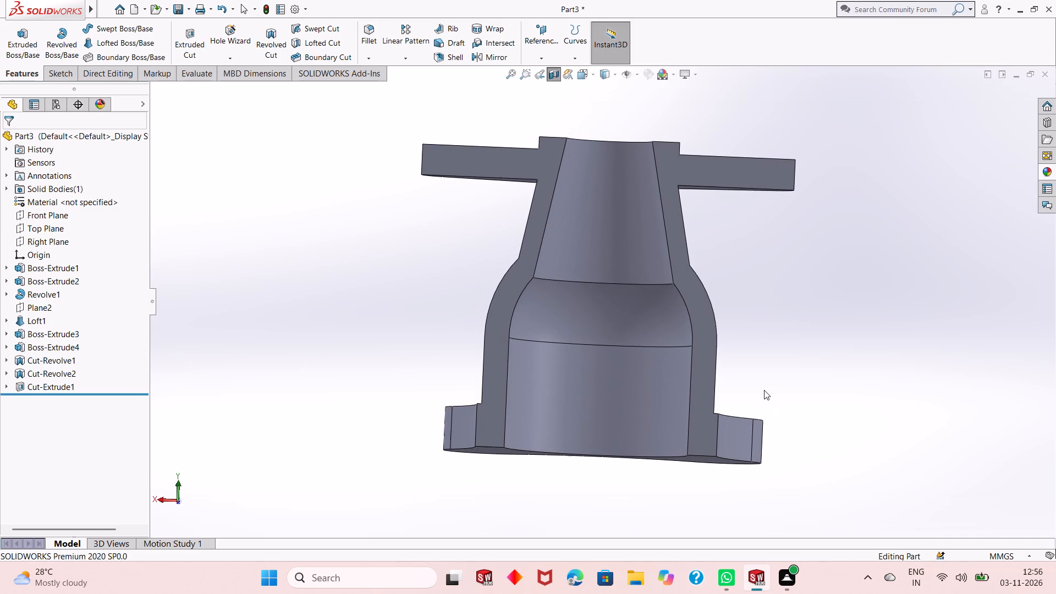
{"action": "middle_click", "coordinate": [764, 391]}
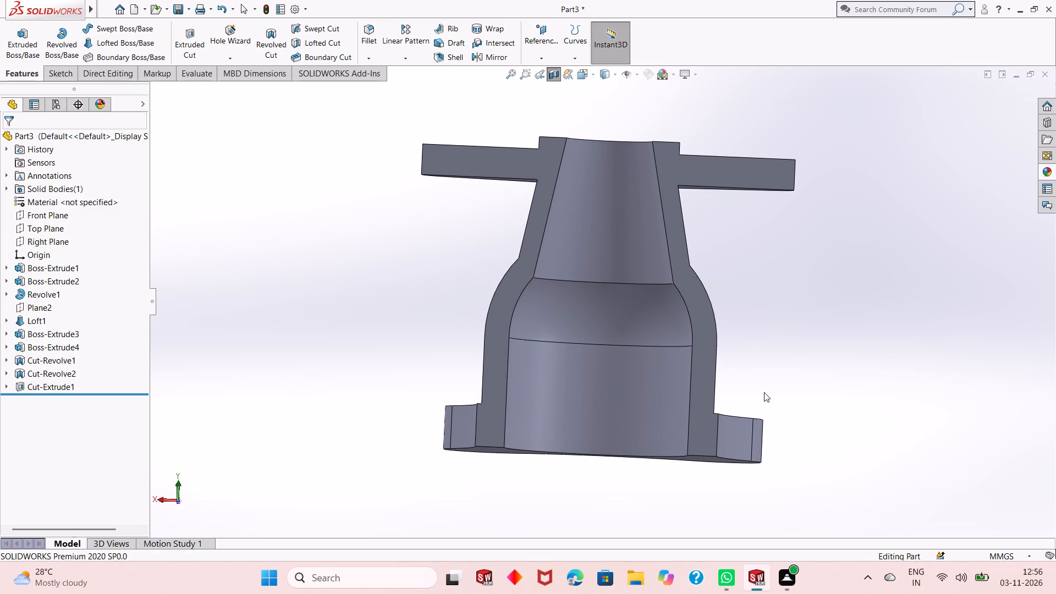
{"action": "key", "text": "ctrl+8"}
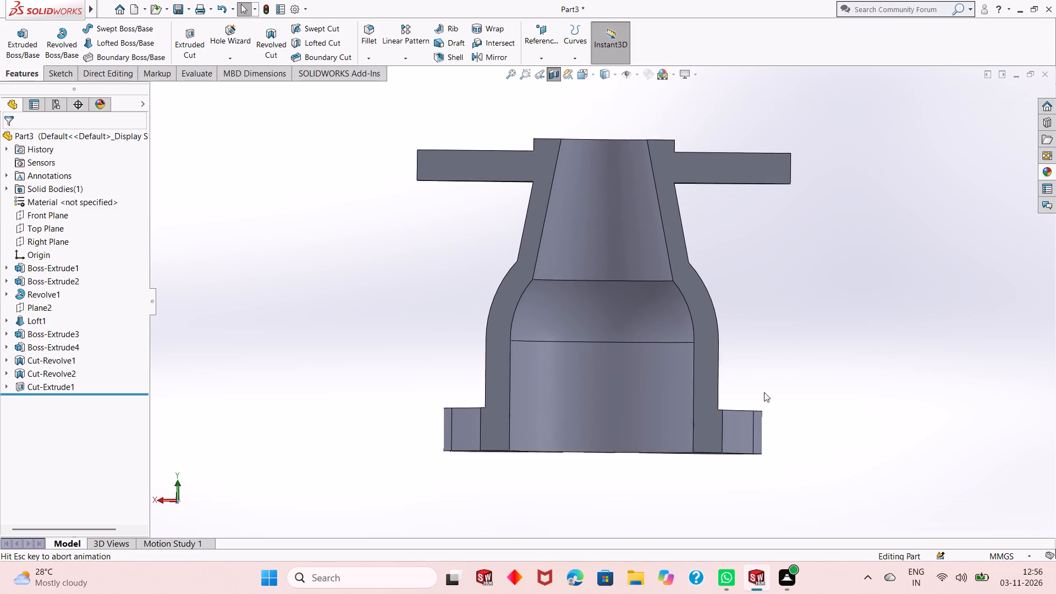
{"action": "scroll", "coordinate": [588, 332], "scroll_direction": "down", "scroll_amount": 4}
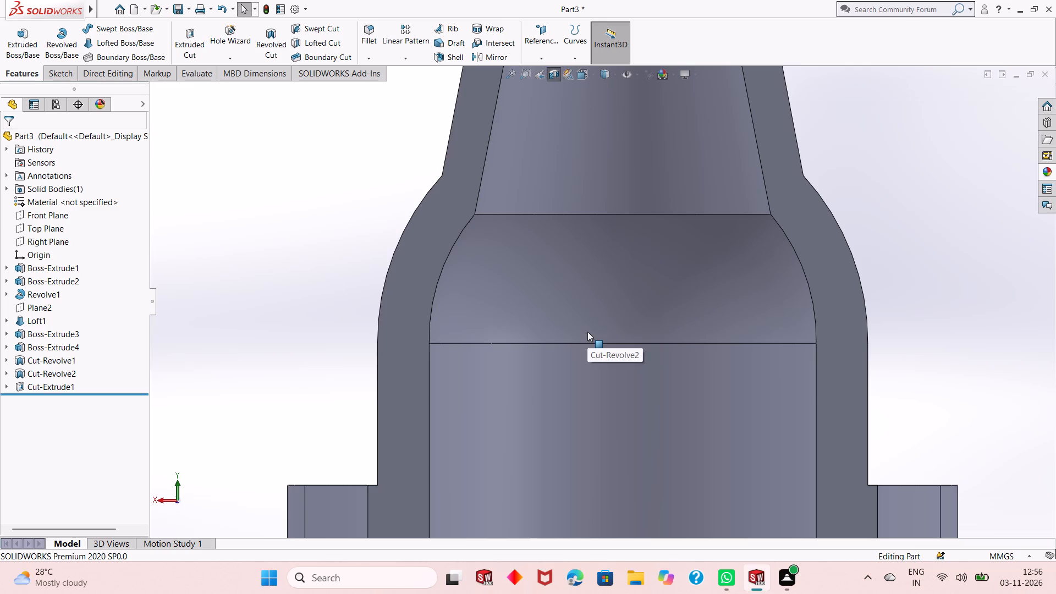
{"action": "scroll", "coordinate": [602, 354], "scroll_direction": "up", "scroll_amount": 1}
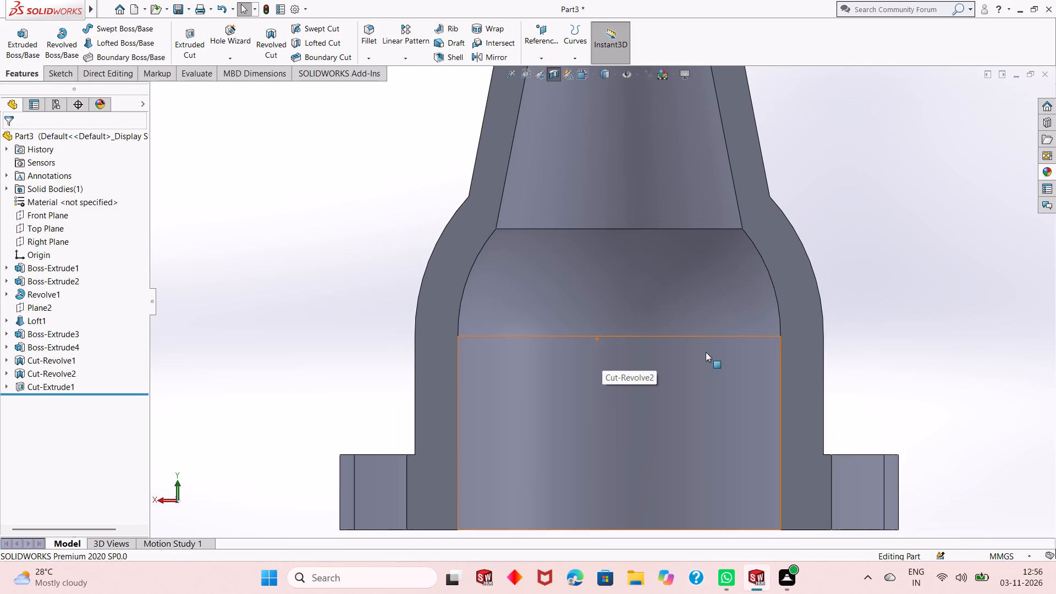
{"action": "scroll", "coordinate": [702, 380], "scroll_direction": "up", "scroll_amount": 1}
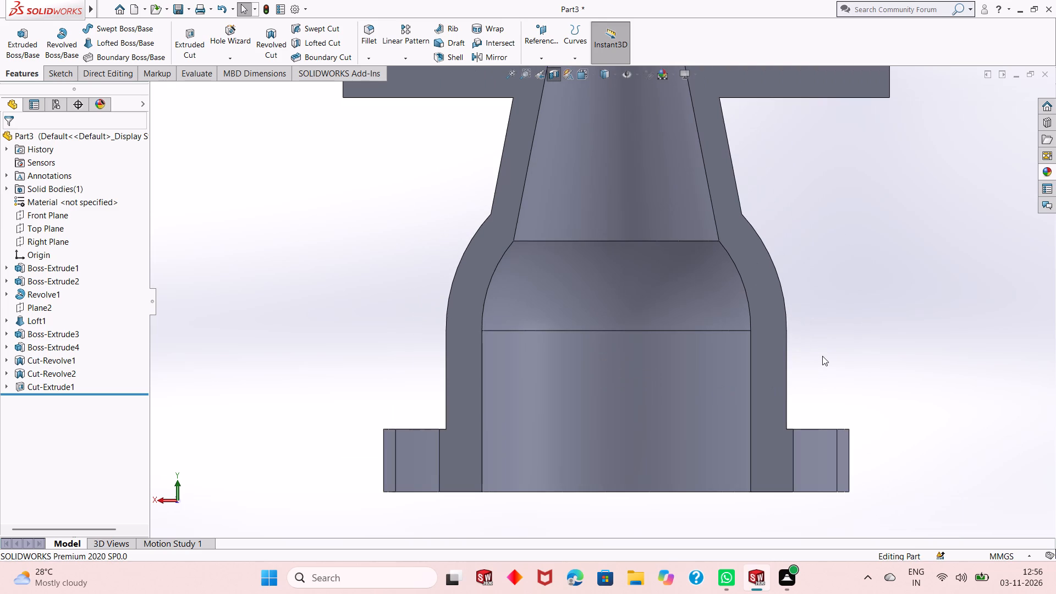
{"action": "scroll", "coordinate": [641, 354], "scroll_direction": "up", "scroll_amount": 3}
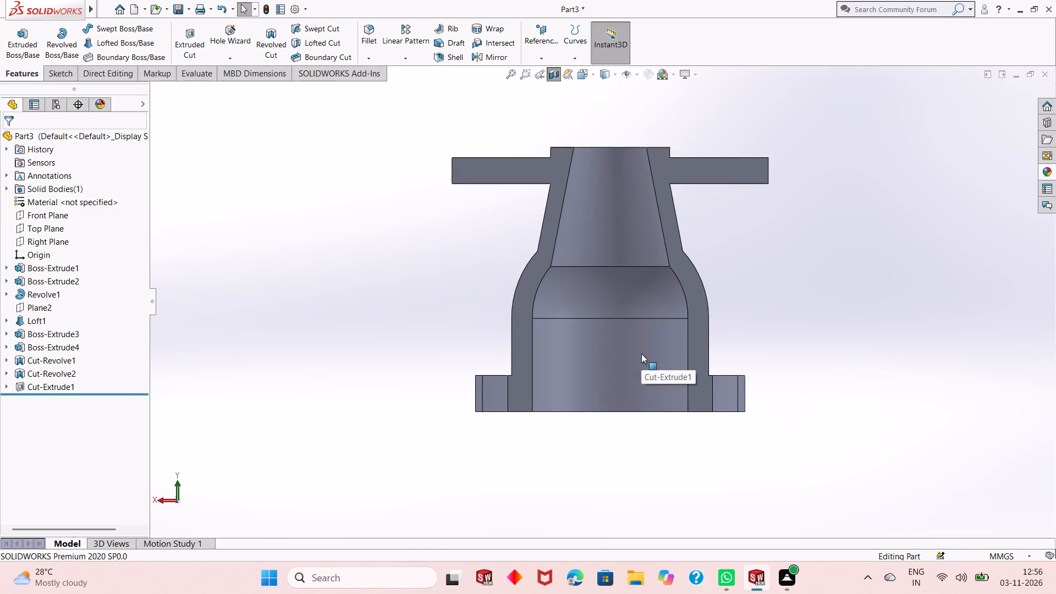
{"action": "scroll", "coordinate": [590, 200], "scroll_direction": "down", "scroll_amount": 1}
{"action": "scroll", "coordinate": [618, 355], "scroll_direction": "up", "scroll_amount": 1}
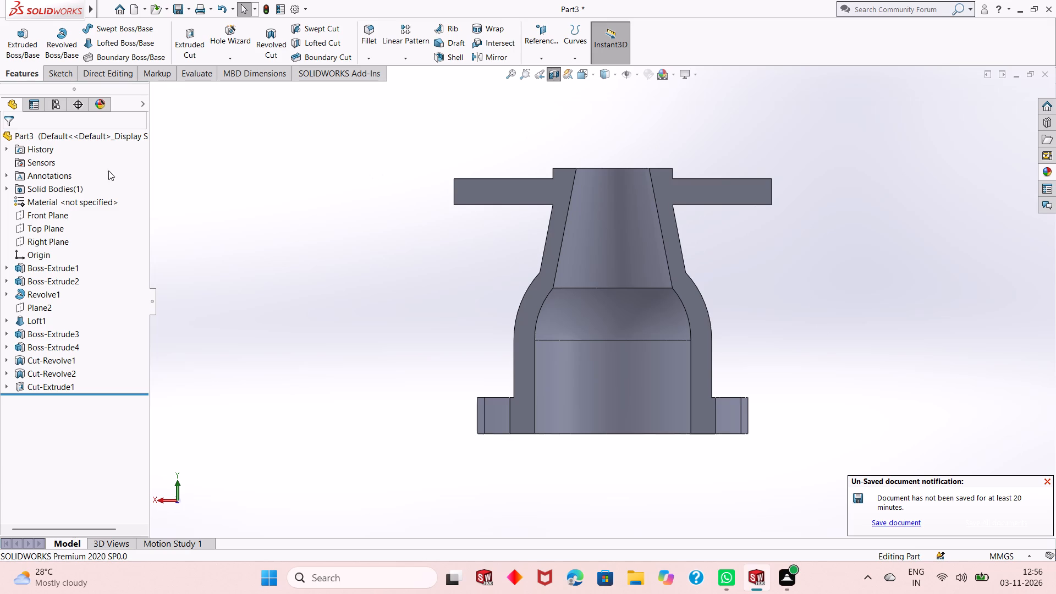
Turn off the section view to show the whole body.
{"action": "left_click", "coordinate": [555, 79]}
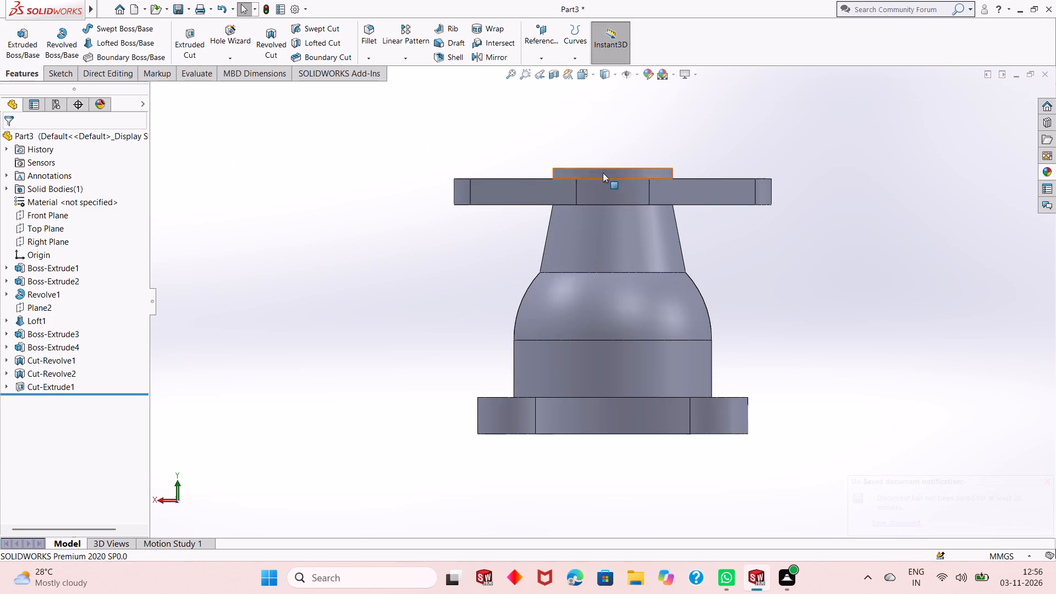
Start a sketch on the upper face of the four-lobed base flange.
{"action": "middle_click_drag", "start_coordinate": [603, 173], "coordinate": [642, 262]}
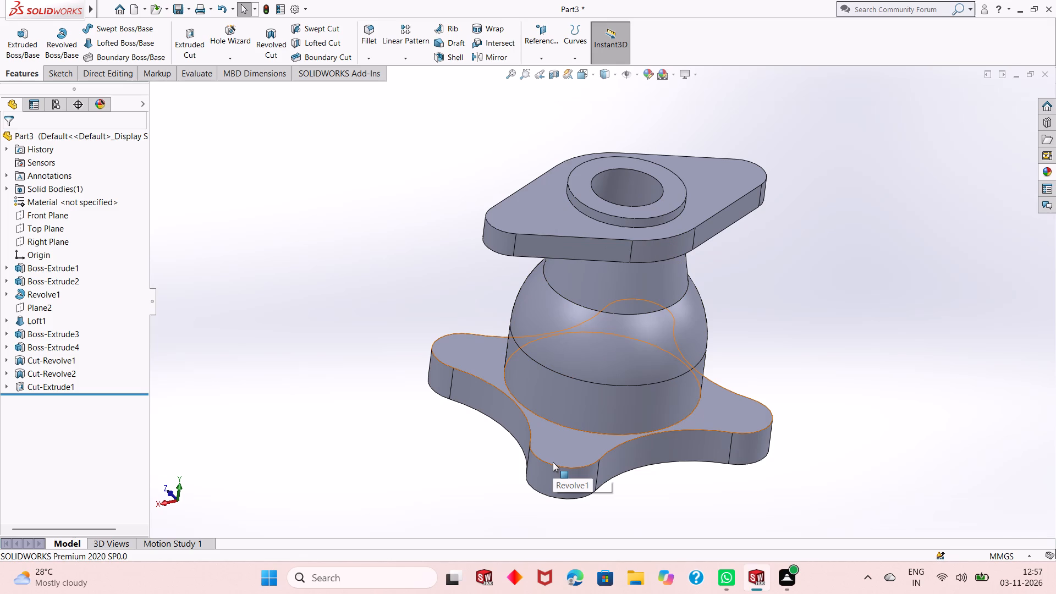
{"action": "left_click", "coordinate": [576, 447]}
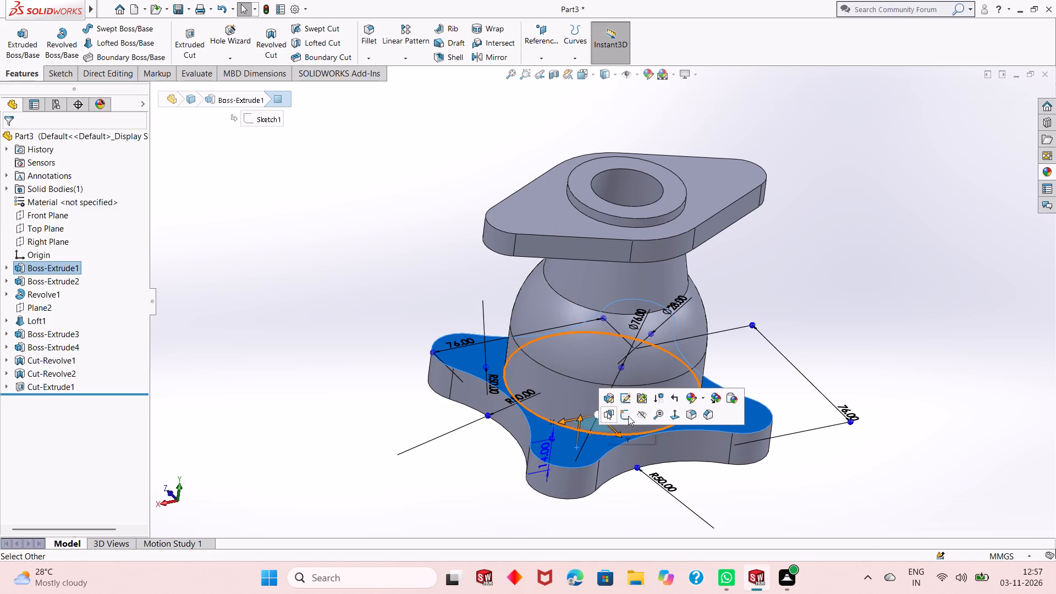
{"action": "left_click", "coordinate": [628, 416]}
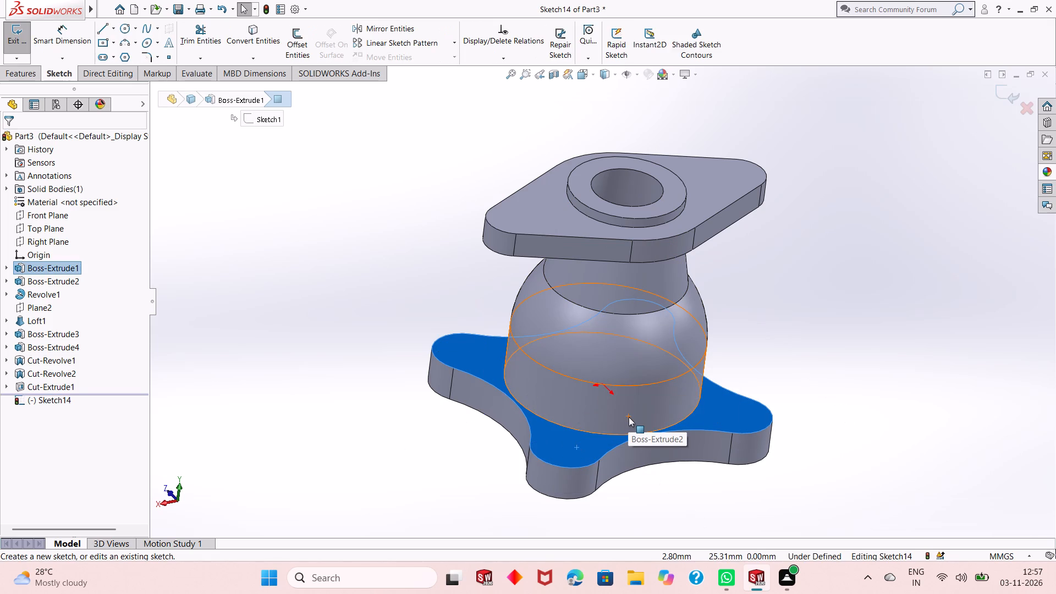
{"action": "key", "text": "Escape"}
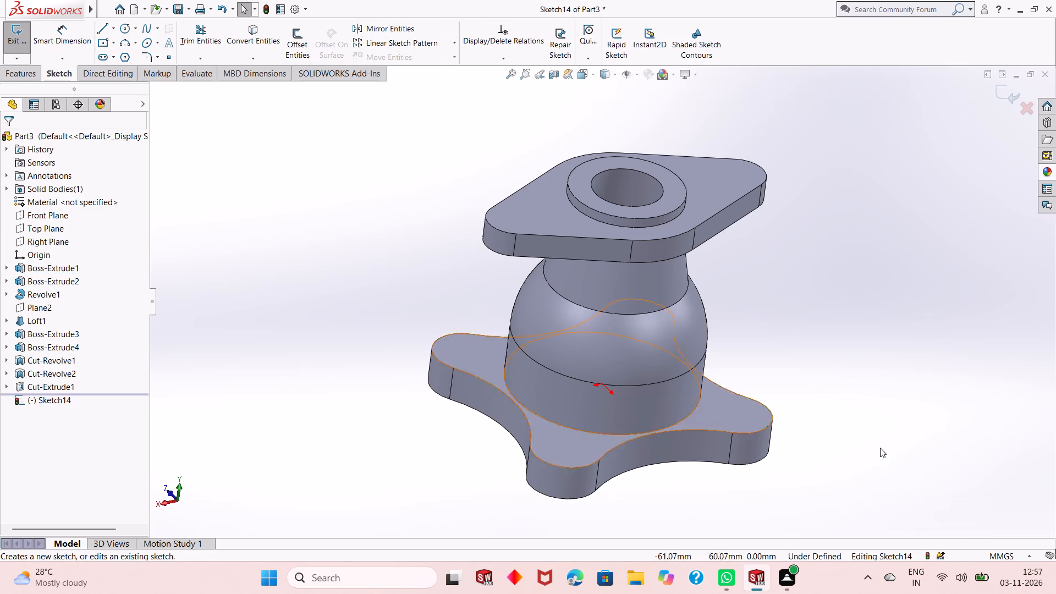
{"action": "middle_click_drag", "start_coordinate": [662, 419], "coordinate": [642, 471]}
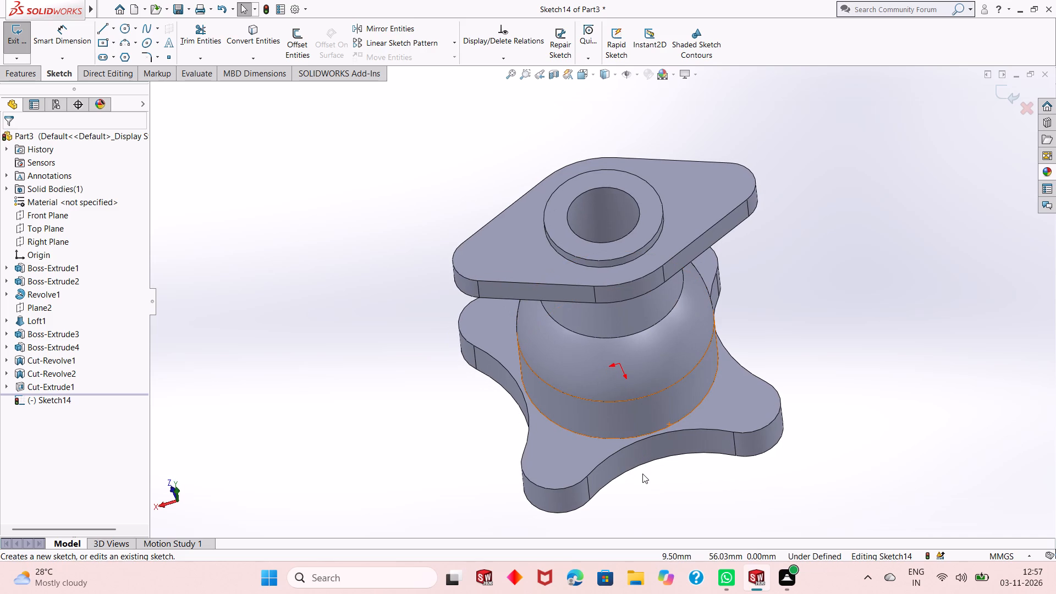
Draw a circle of 14 mm radius centred on the front base lobe's rounded end, at 38, 38 mm.
{"action": "left_click", "coordinate": [124, 26]}
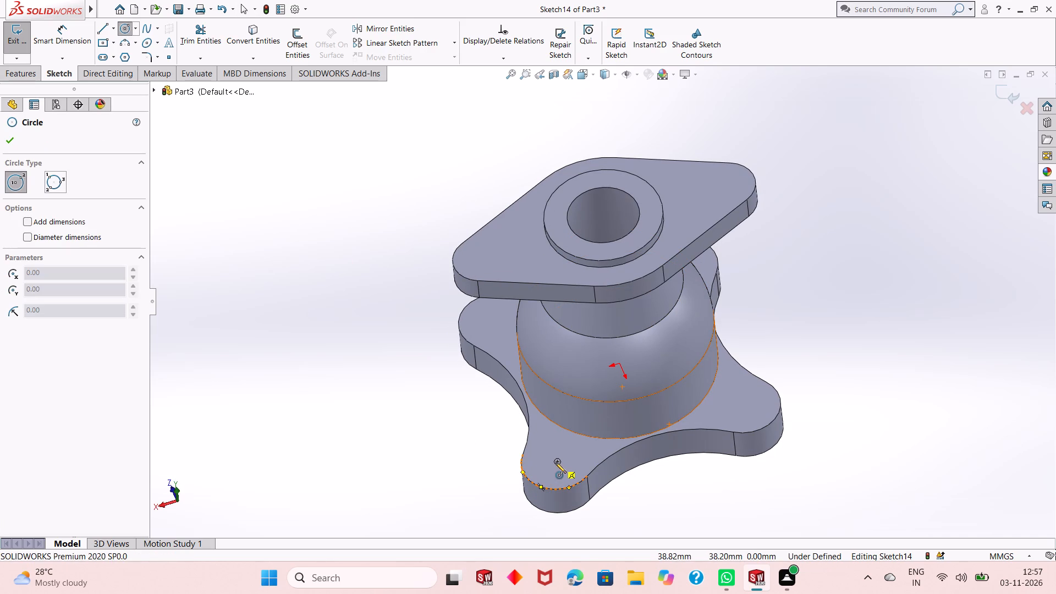
{"action": "left_click", "coordinate": [558, 462]}
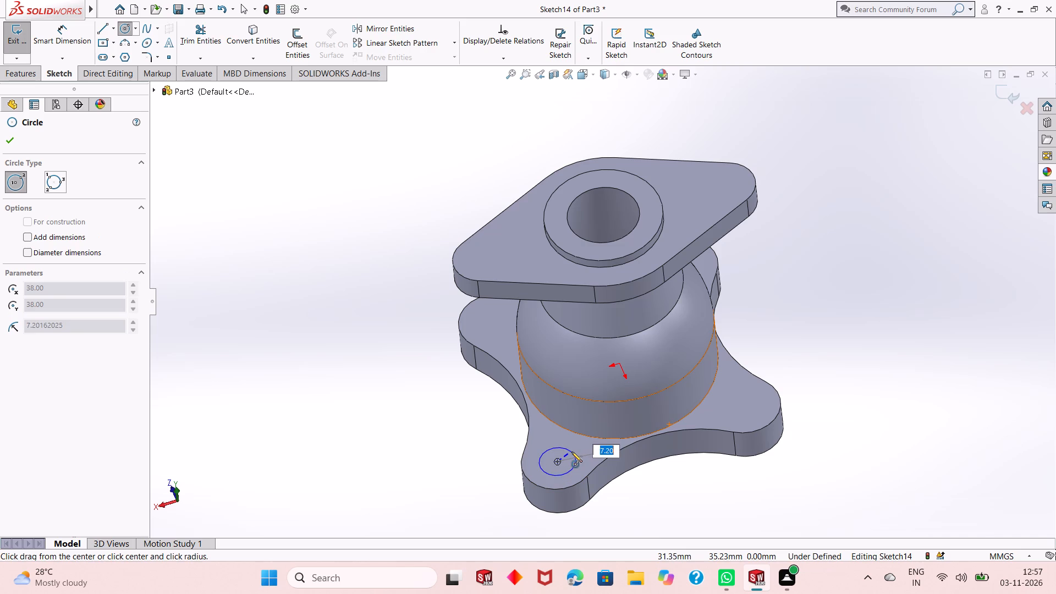
{"action": "left_click", "coordinate": [571, 452]}
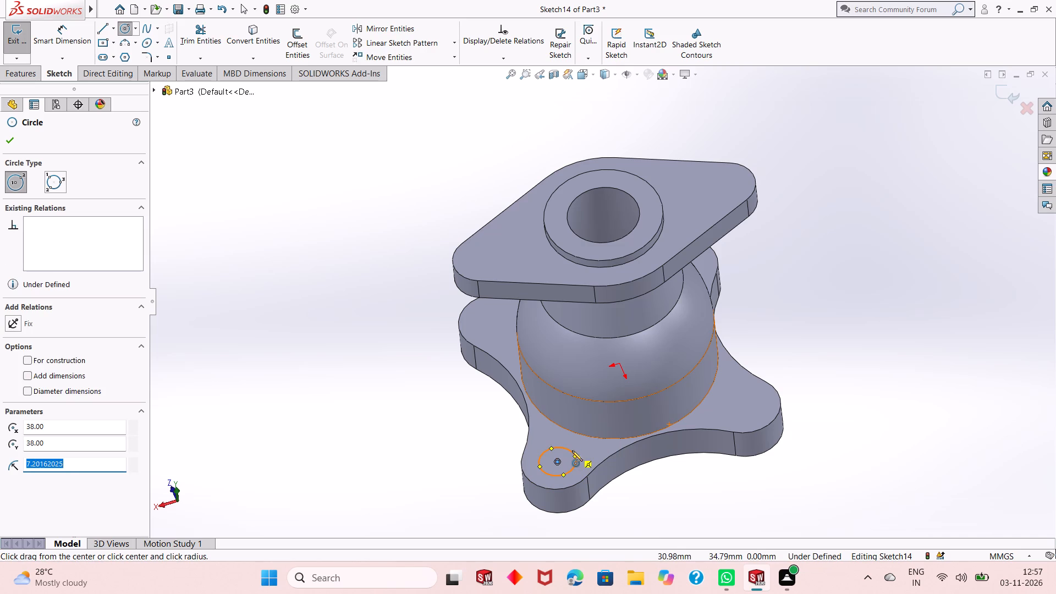
{"action": "type", "text": "14"}
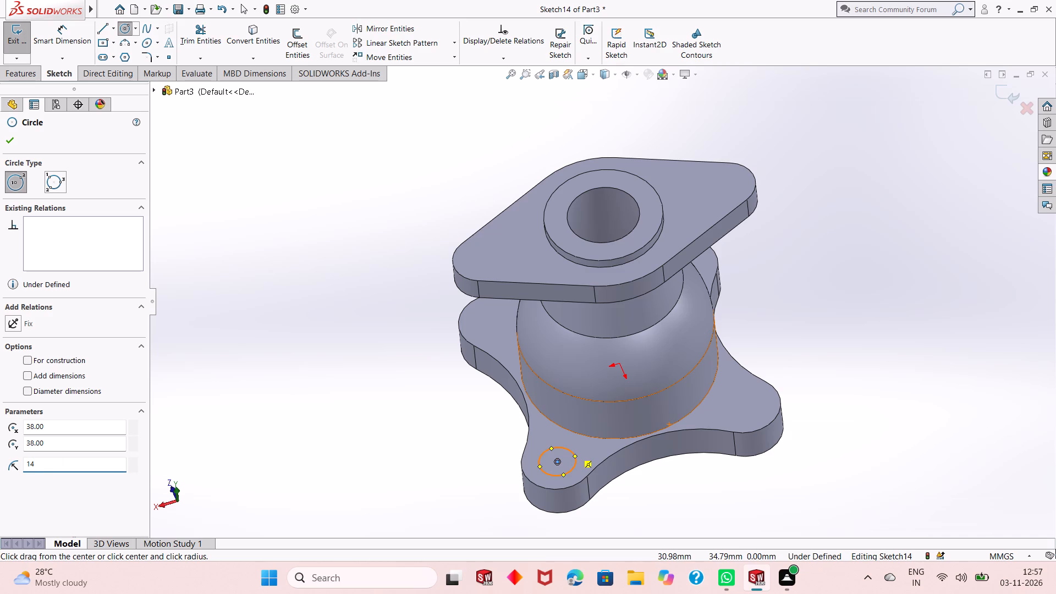
{"action": "key", "text": "Escape"}
{"action": "key", "text": "Escape"}
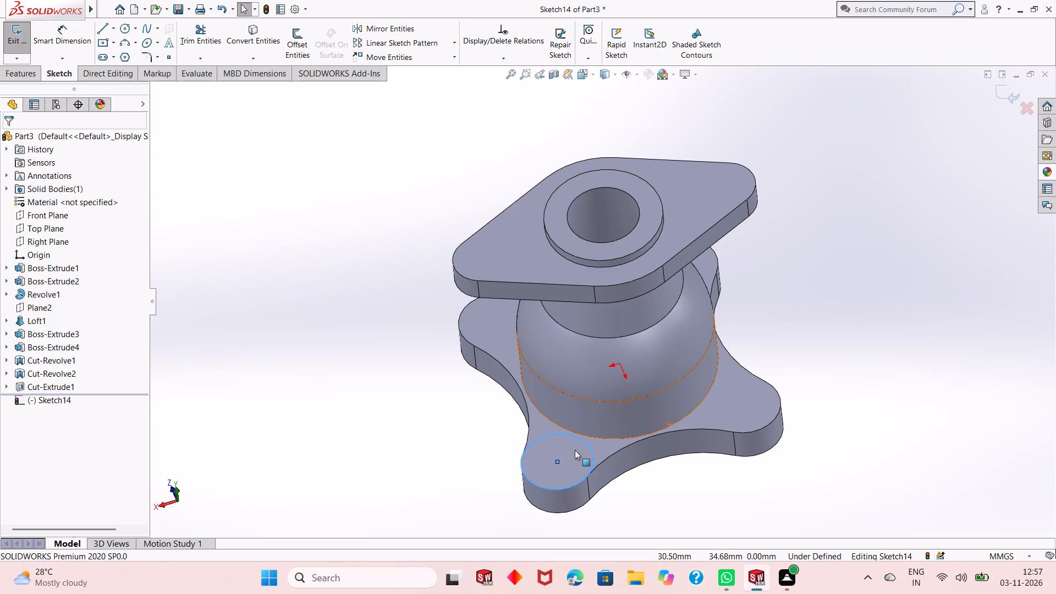
Dimension the front lobe circle's diameter as 14 mm.
{"action": "left_click", "coordinate": [69, 38]}
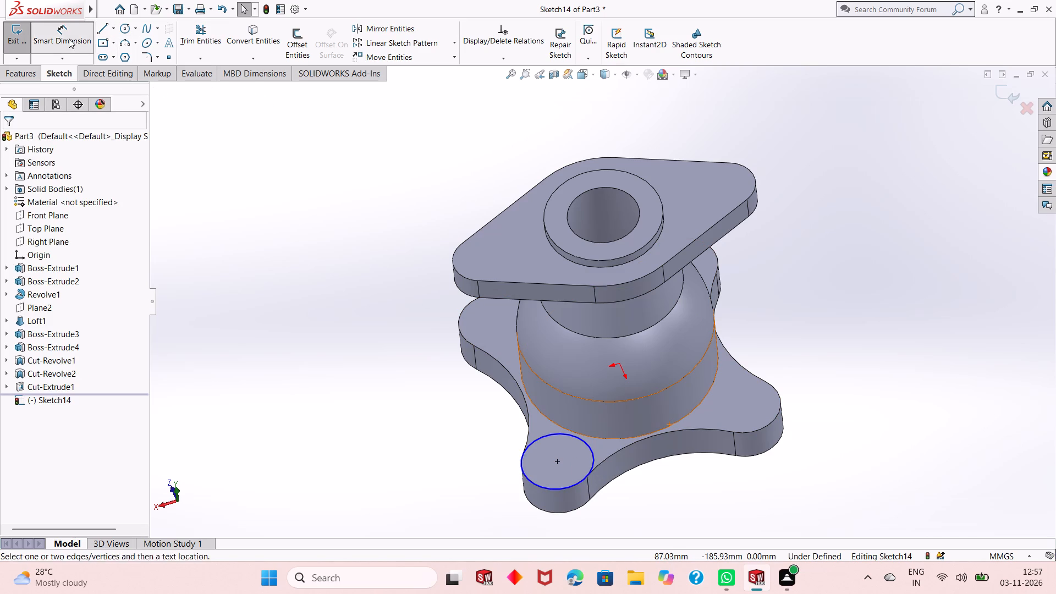
{"action": "left_click", "coordinate": [591, 451]}
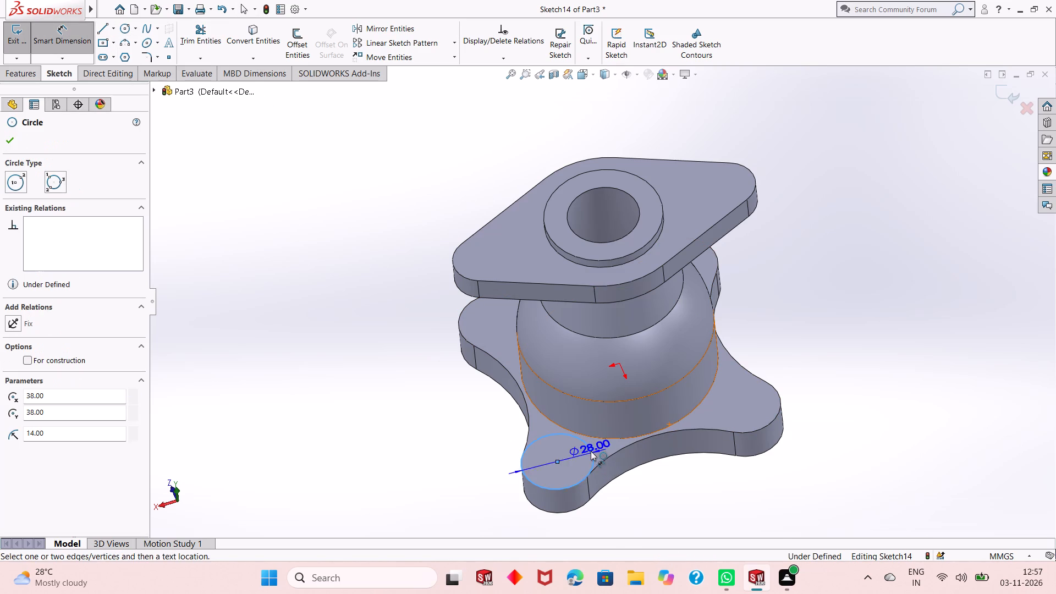
{"action": "left_click", "coordinate": [807, 512]}
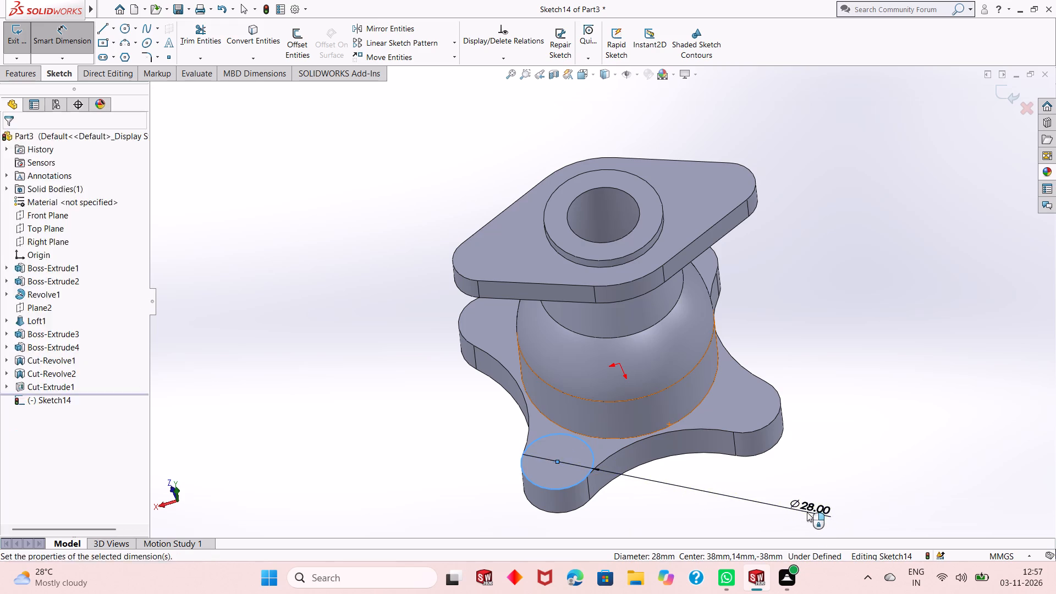
{"action": "type", "text": "14"}
{"action": "key", "text": "Return"}
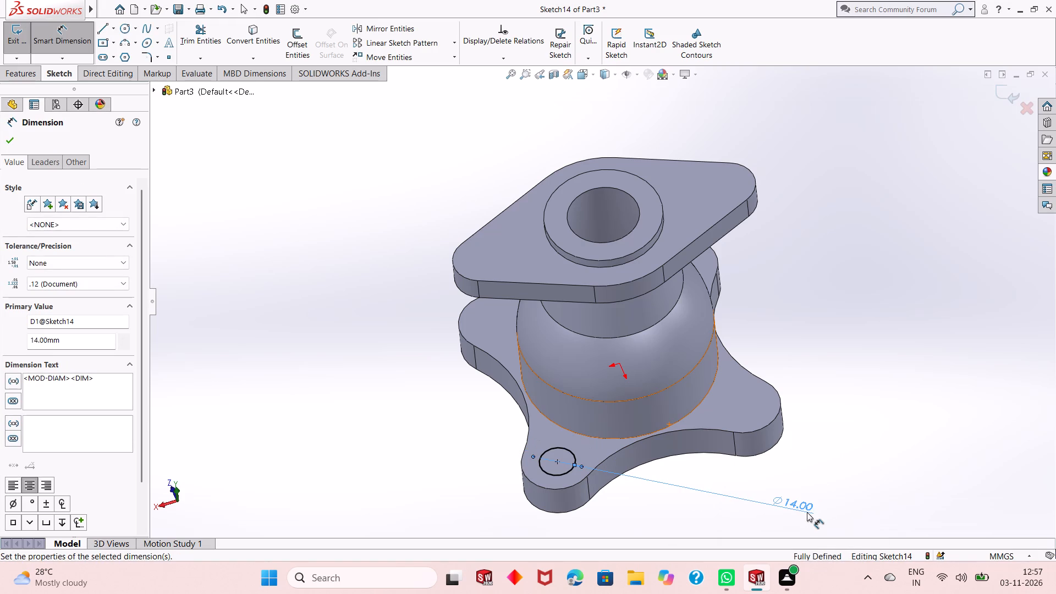
{"action": "right_click", "coordinate": [785, 293]}
{"action": "left_click", "coordinate": [796, 323]}
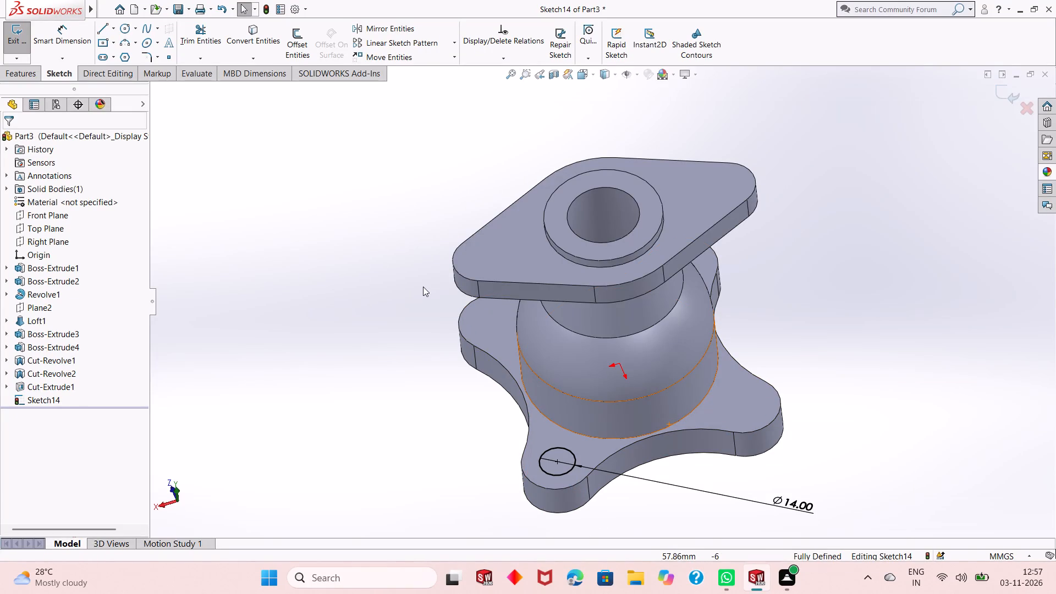
Draw a second circle of about 8.5 mm radius centred on the adjacent lobe's rounded end, at 38, -38 mm.
{"action": "left_click", "coordinate": [120, 28]}
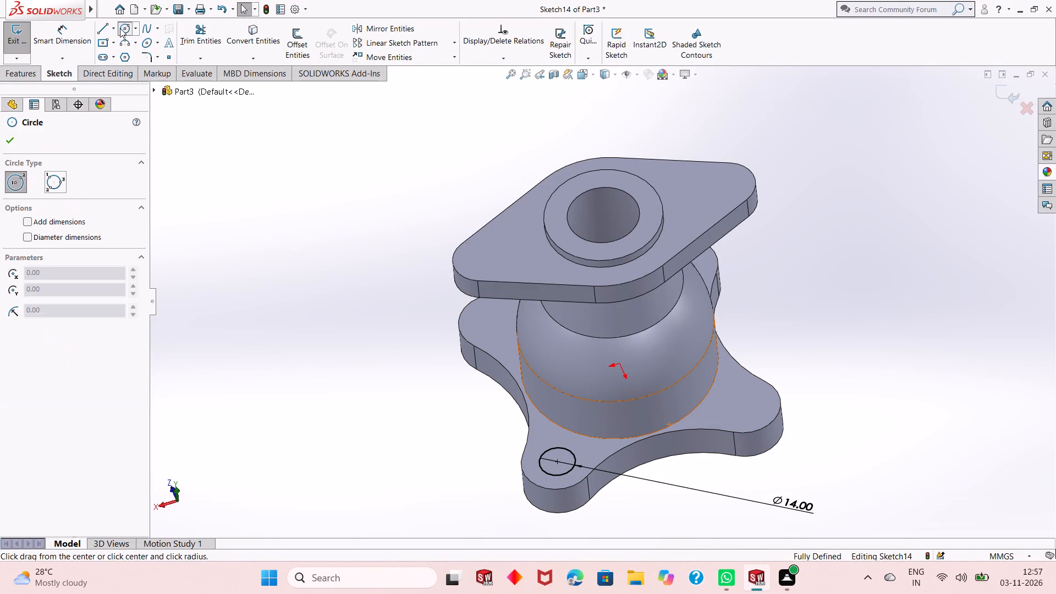
{"action": "middle_click_drag", "start_coordinate": [505, 382], "coordinate": [539, 317]}
{"action": "middle_click_drag", "start_coordinate": [579, 349], "coordinate": [582, 466]}
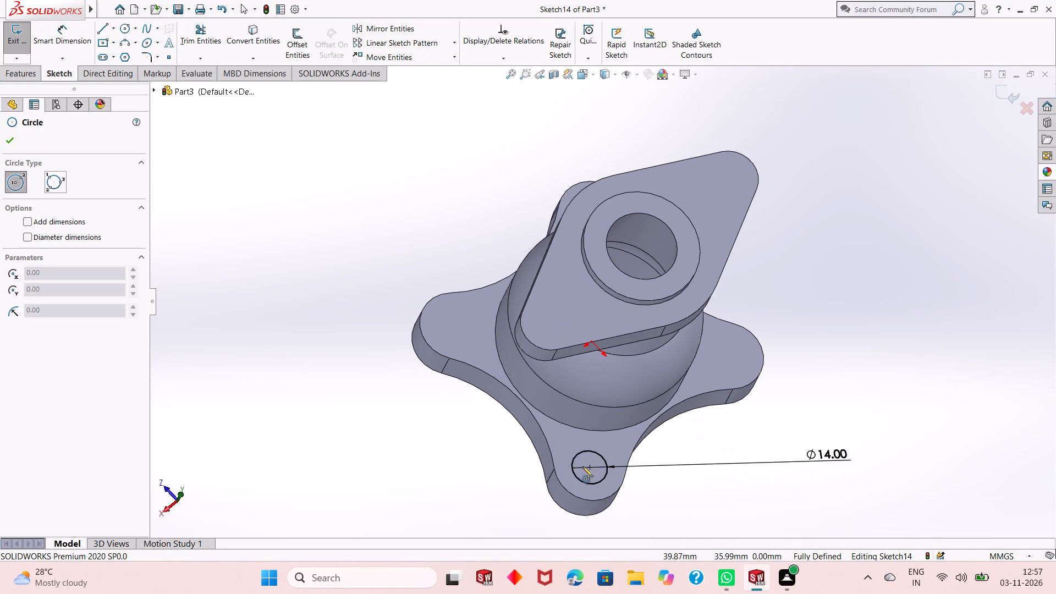
{"action": "scroll", "coordinate": [447, 310], "scroll_direction": "down", "scroll_amount": 4}
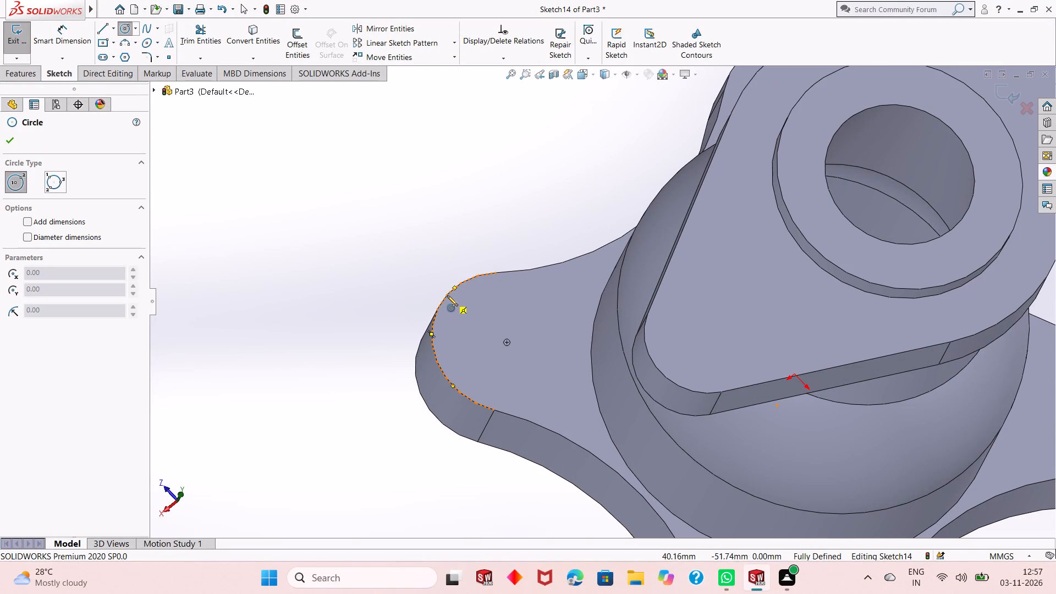
{"action": "left_click", "coordinate": [509, 342]}
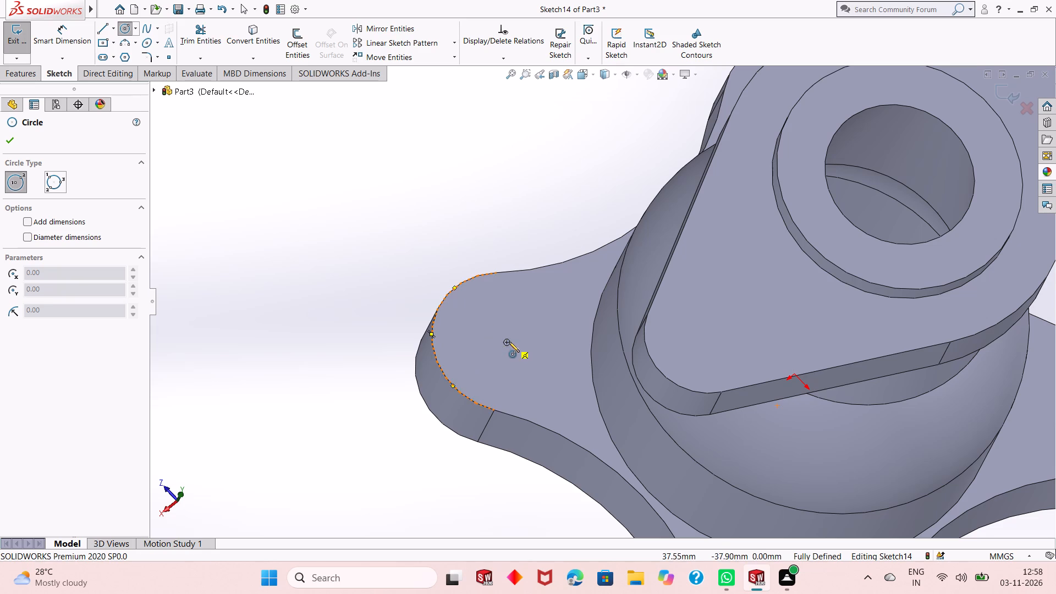
{"action": "left_click", "coordinate": [526, 306]}
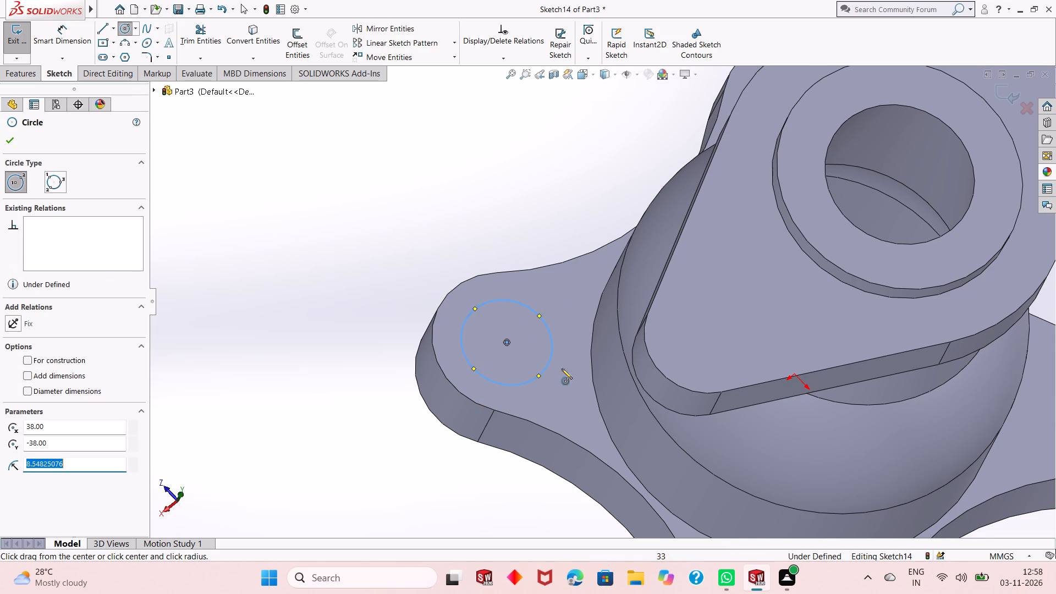
Draw a third circle of about 8.9 mm radius centred on the base lobe's rounded end at -38, 38 mm.
{"action": "scroll", "coordinate": [562, 372], "scroll_direction": "up", "scroll_amount": 5}
{"action": "scroll", "coordinate": [844, 340], "scroll_direction": "down", "scroll_amount": 3}
{"action": "scroll", "coordinate": [714, 307], "scroll_direction": "down", "scroll_amount": 2}
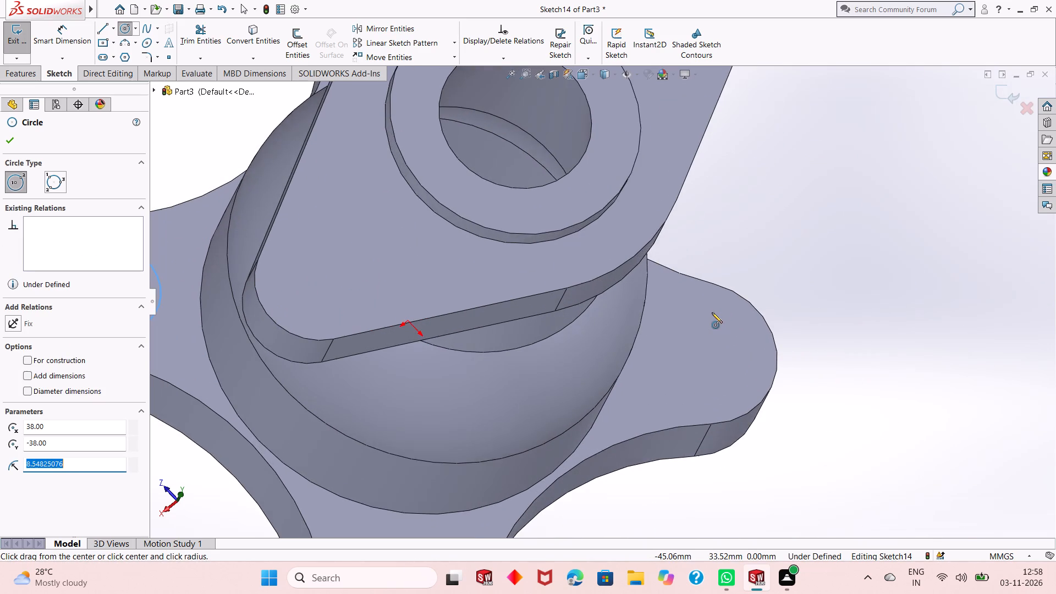
{"action": "scroll", "coordinate": [712, 312], "scroll_direction": "down", "scroll_amount": 2}
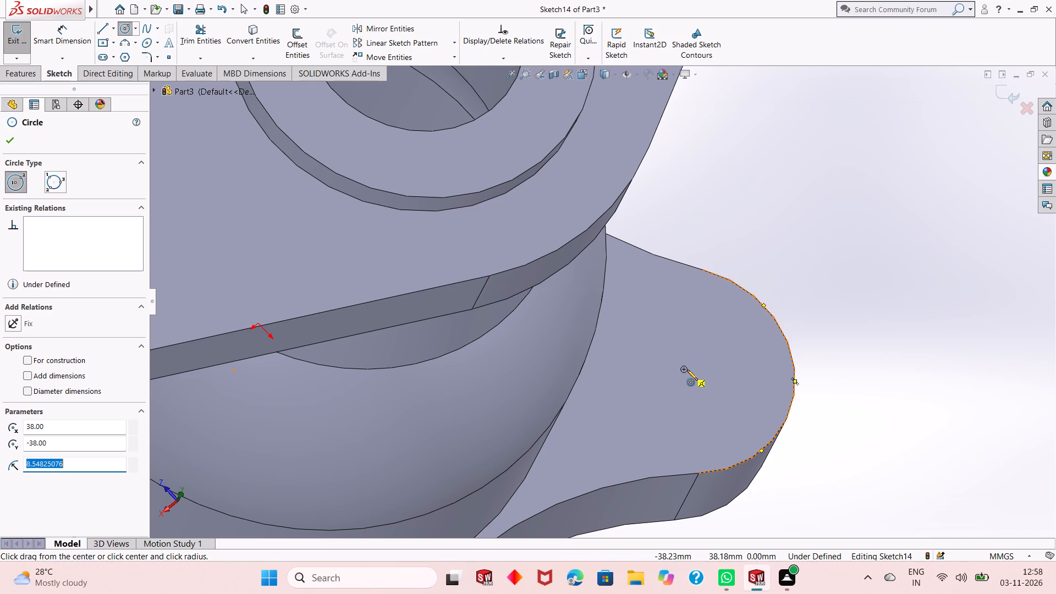
{"action": "left_click", "coordinate": [685, 370]}
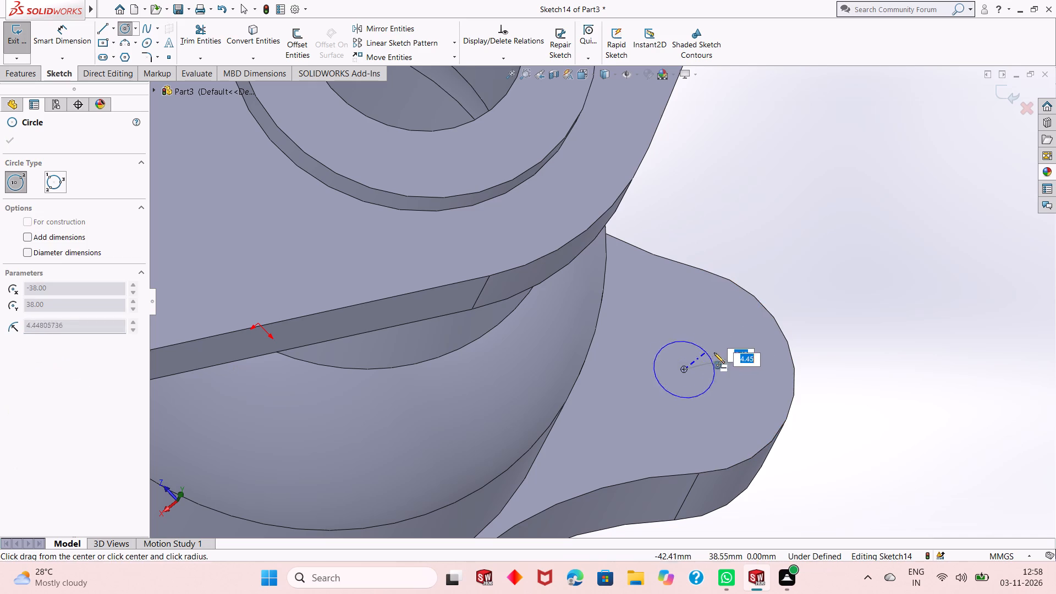
{"action": "left_click", "coordinate": [739, 333]}
Draw a fourth circle of about 7.5 mm radius centred on the remaining base lobe's rounded end, at -38, -38 mm.
{"action": "scroll", "coordinate": [535, 379], "scroll_direction": "up", "scroll_amount": 4}
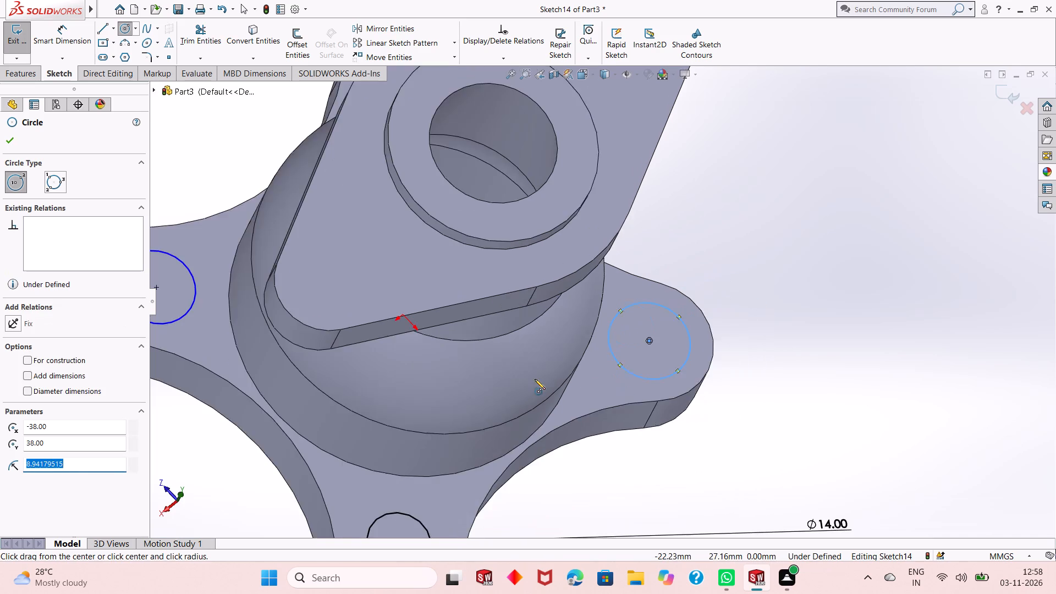
{"action": "scroll", "coordinate": [535, 379], "scroll_direction": "up", "scroll_amount": 2}
{"action": "middle_click_drag", "start_coordinate": [376, 396], "coordinate": [690, 435]}
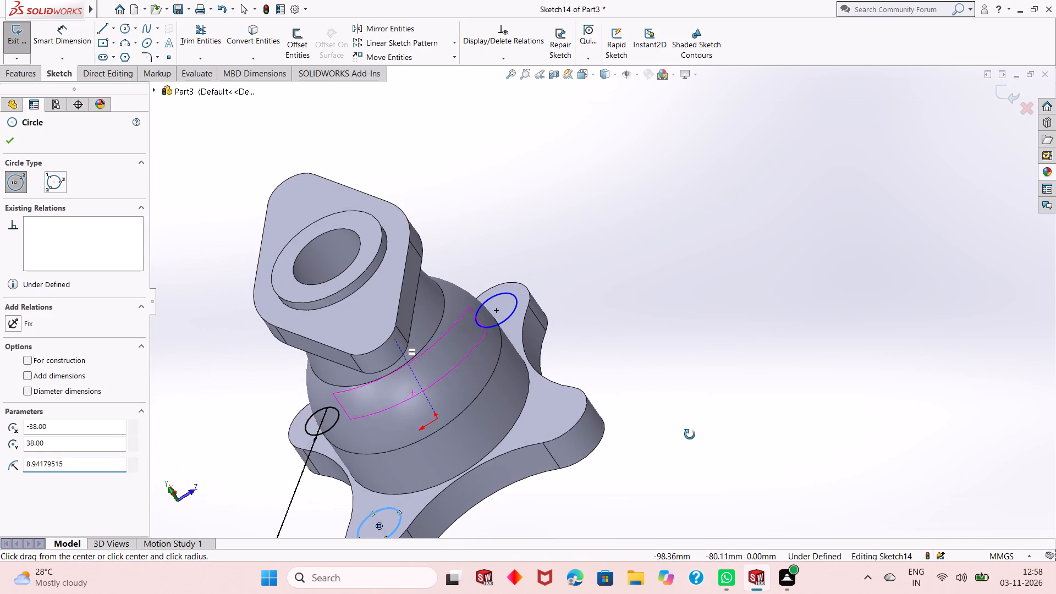
{"action": "middle_click_drag", "start_coordinate": [690, 435], "coordinate": [690, 436]}
{"action": "scroll", "coordinate": [565, 427], "scroll_direction": "down", "scroll_amount": 3}
{"action": "middle_click_drag", "start_coordinate": [582, 432], "coordinate": [594, 455]}
{"action": "scroll", "coordinate": [574, 421], "scroll_direction": "down", "scroll_amount": 3}
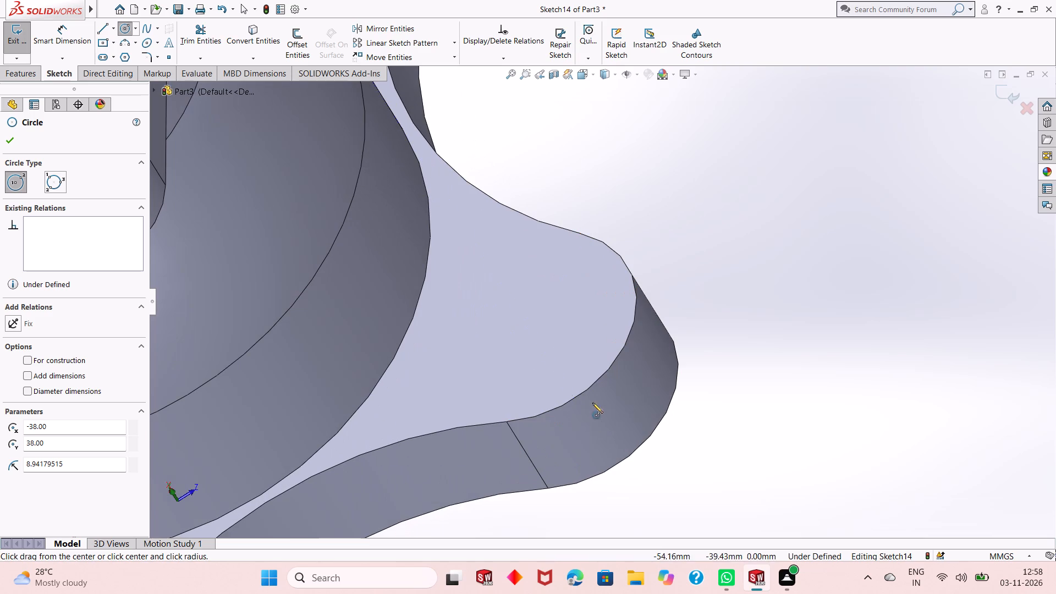
{"action": "left_click", "coordinate": [525, 324]}
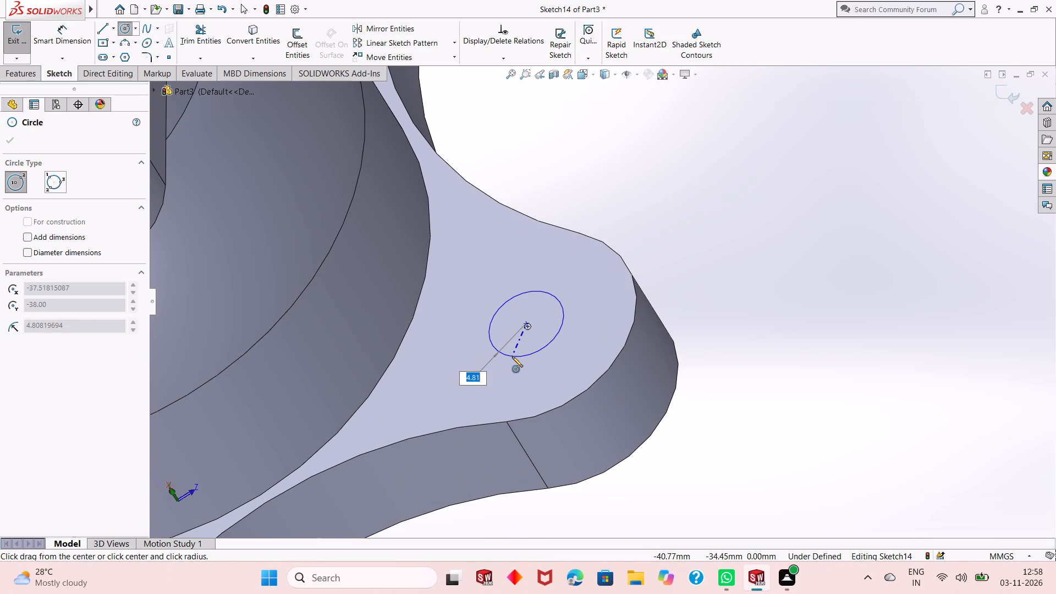
{"action": "key", "text": "Escape"}
{"action": "left_click", "coordinate": [127, 23]}
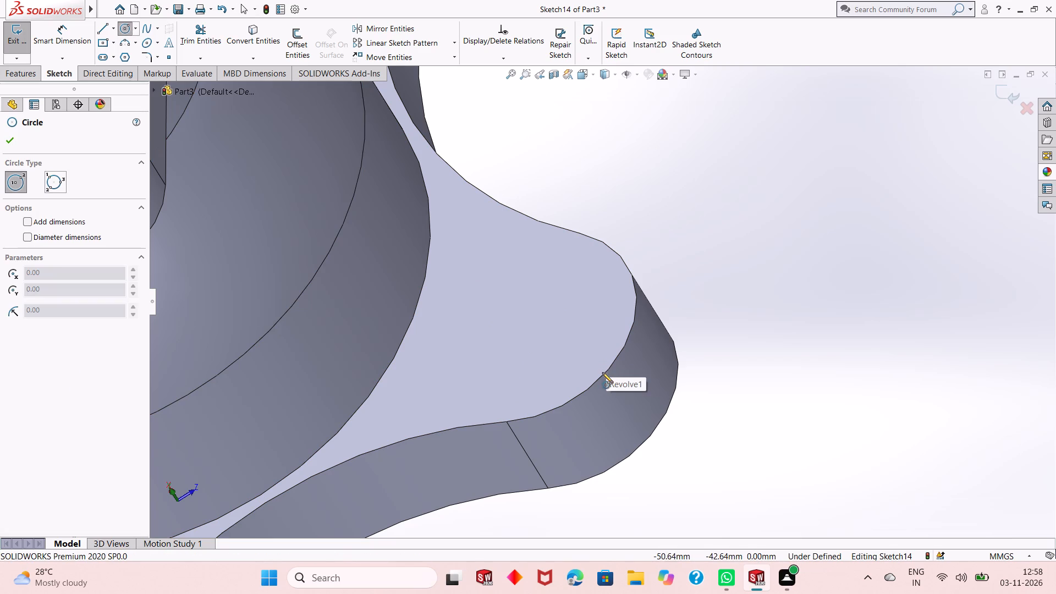
{"action": "left_click", "coordinate": [528, 327]}
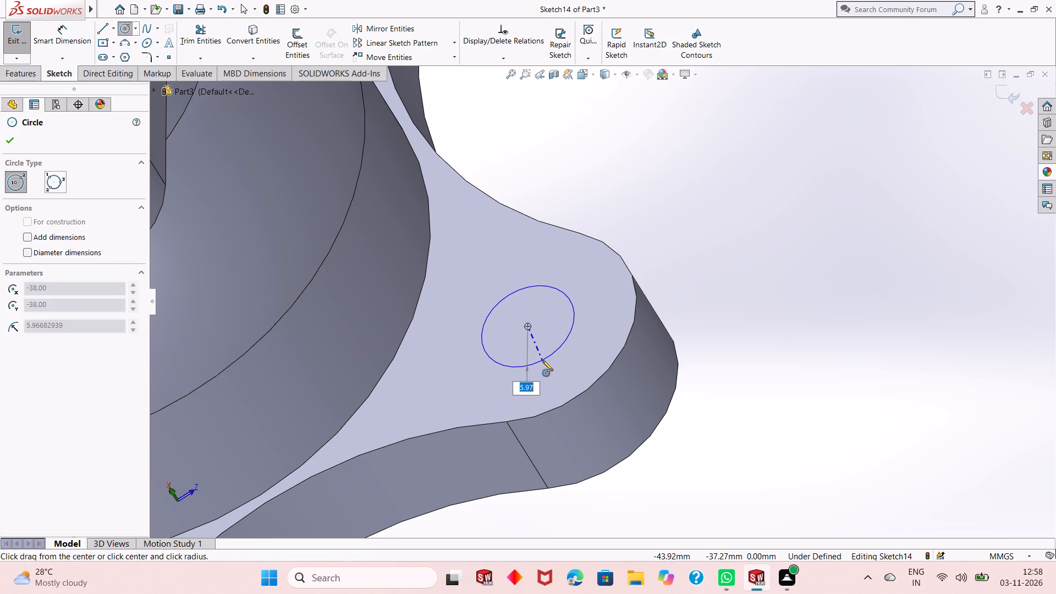
{"action": "left_click", "coordinate": [544, 370]}
{"action": "middle_click_drag", "start_coordinate": [535, 345], "coordinate": [560, 382]}
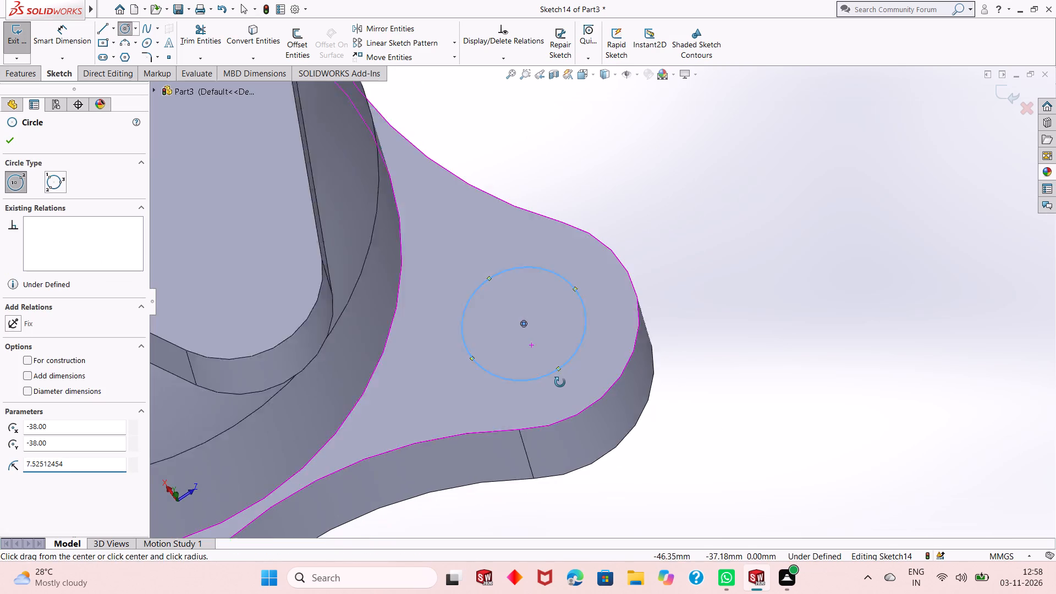
{"action": "middle_click_drag", "start_coordinate": [560, 382], "coordinate": [565, 385]}
{"action": "right_click", "coordinate": [752, 242]}
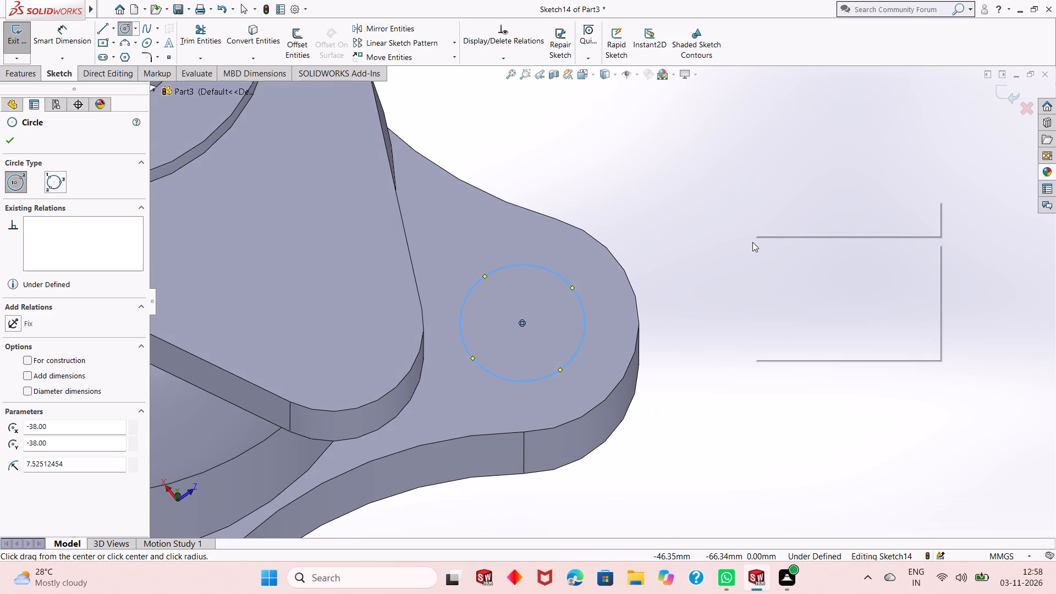
{"action": "left_click", "coordinate": [808, 255]}
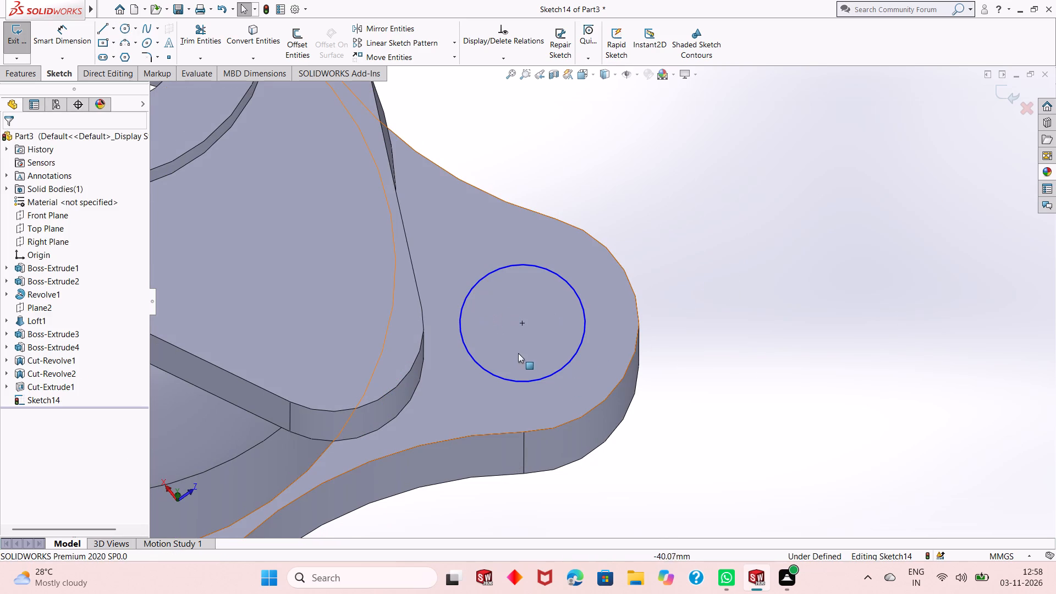
Apply an Equal relation to all four base lobe circles.
{"action": "left_click", "coordinate": [522, 380]}
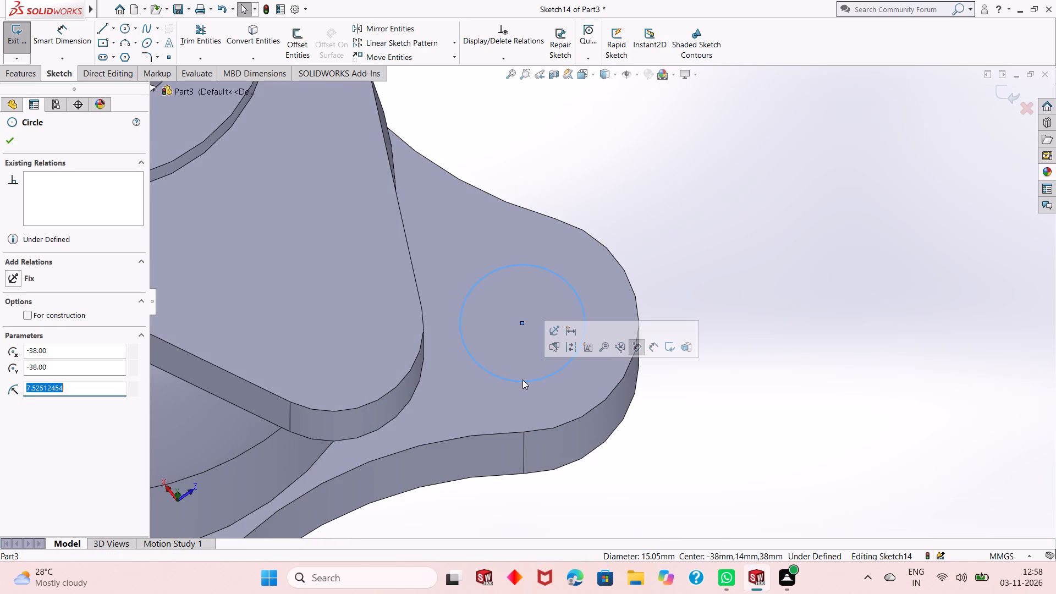
{"action": "scroll", "coordinate": [522, 380], "scroll_direction": "up", "scroll_amount": 5}
{"action": "left_click", "coordinate": [378, 481], "text": "ctrl"}
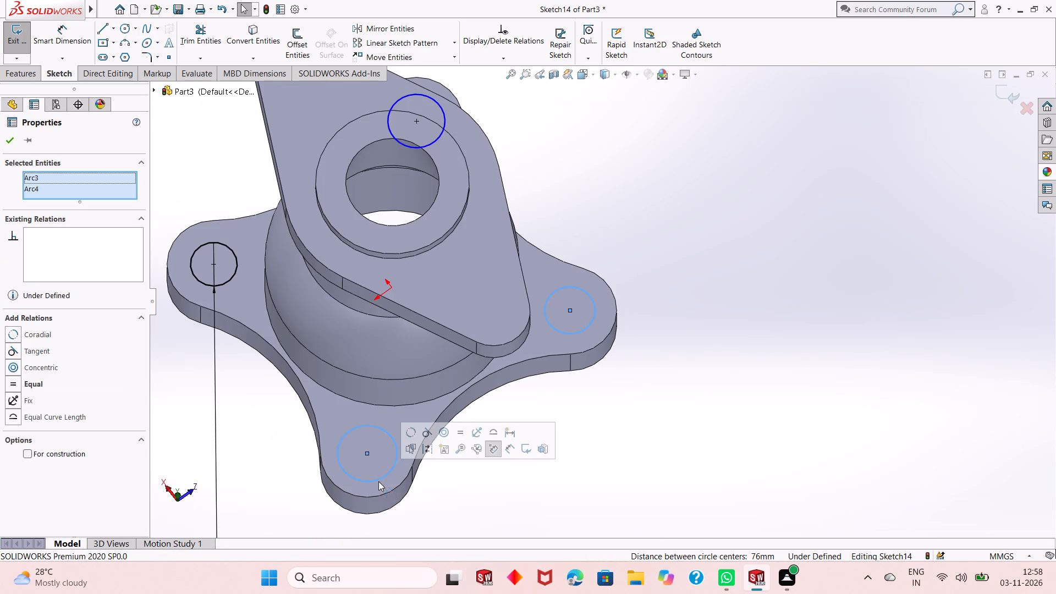
{"action": "left_click", "coordinate": [235, 278], "text": "ctrl"}
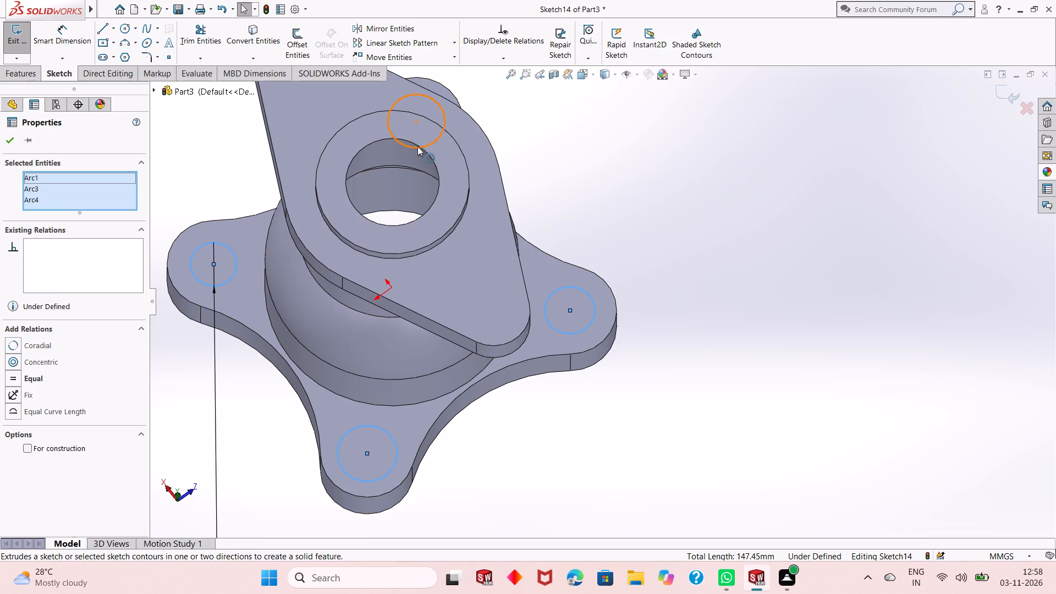
{"action": "left_click", "coordinate": [433, 143], "text": "ctrl"}
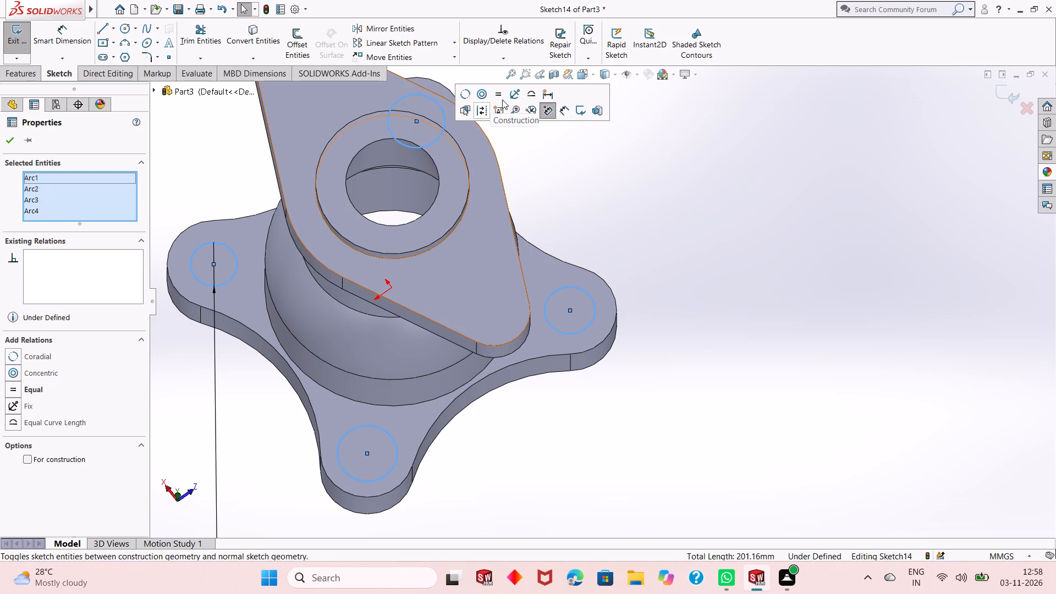
{"action": "left_click", "coordinate": [502, 100]}
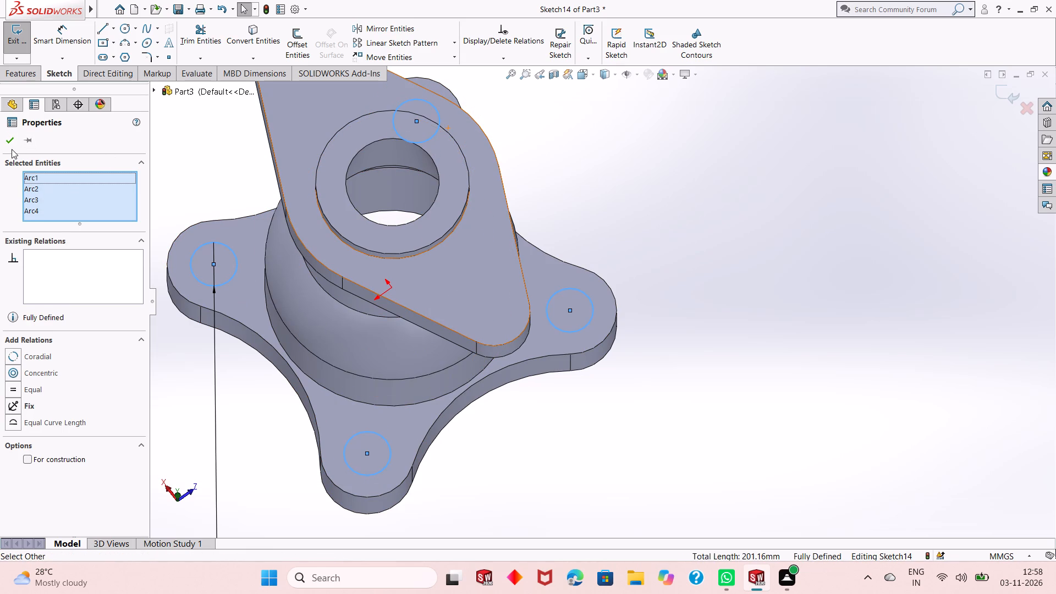
{"action": "left_click", "coordinate": [14, 142]}
Extrude-cut the four lobe circles Through All to make the bolt holes in the base flange.
{"action": "scroll", "coordinate": [387, 367], "scroll_direction": "up", "scroll_amount": 2}
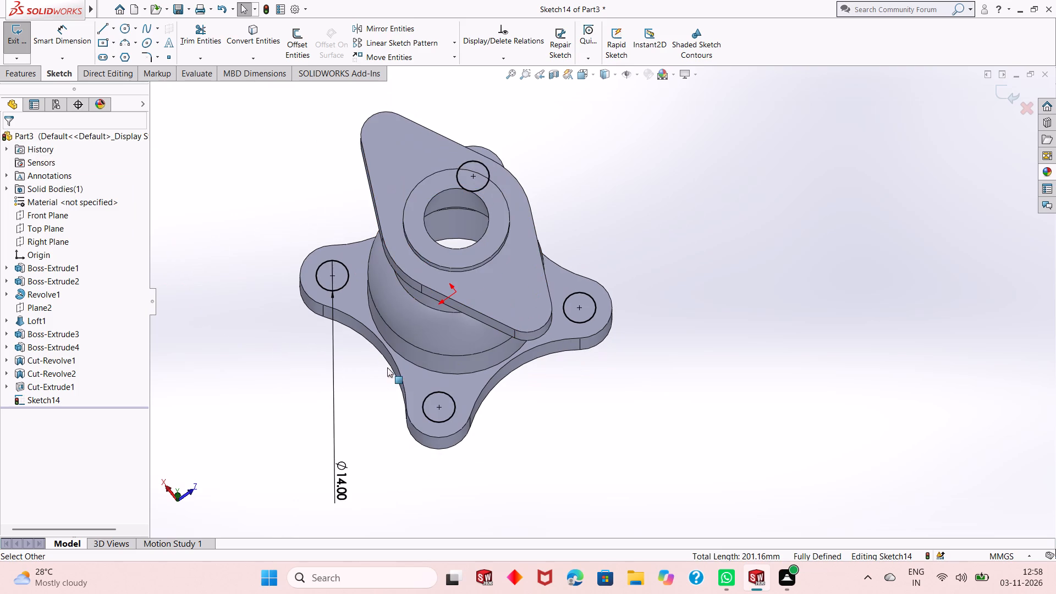
{"action": "left_click", "coordinate": [24, 76]}
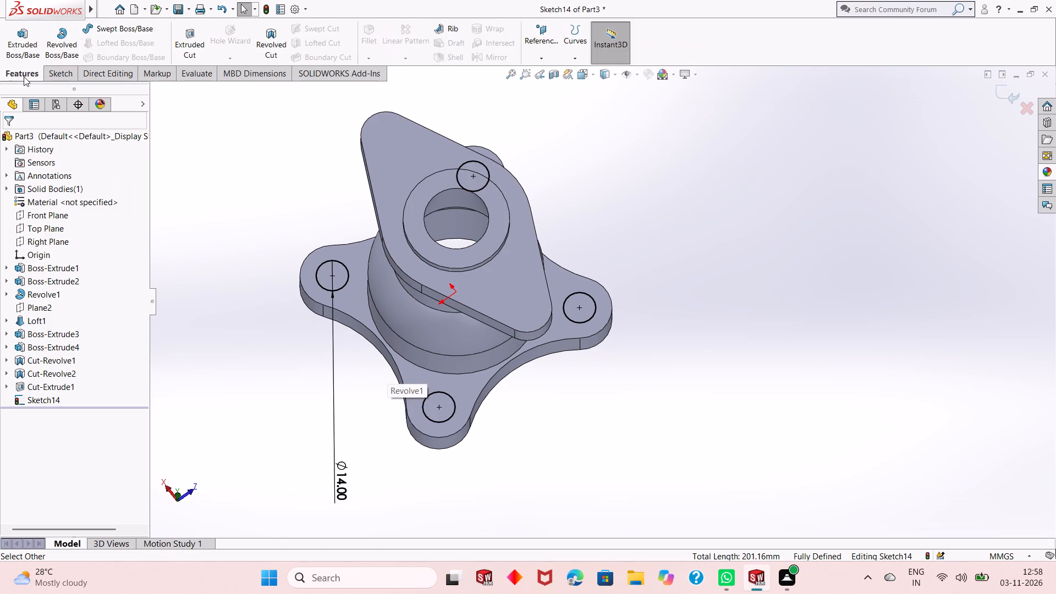
{"action": "left_click", "coordinate": [184, 51]}
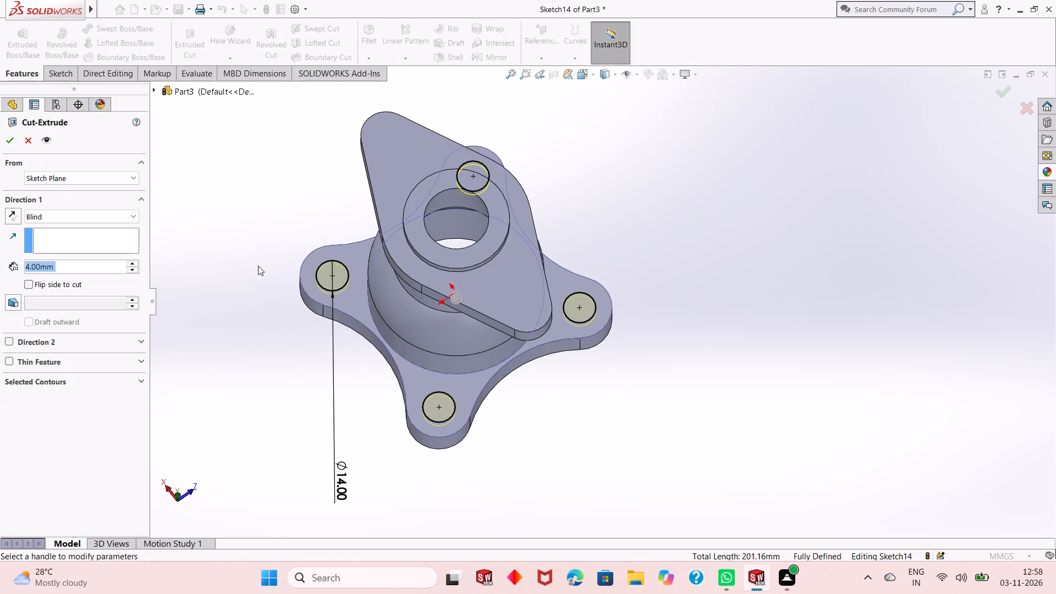
{"action": "middle_click_drag", "start_coordinate": [351, 429], "coordinate": [349, 310]}
{"action": "left_click", "coordinate": [64, 215]}
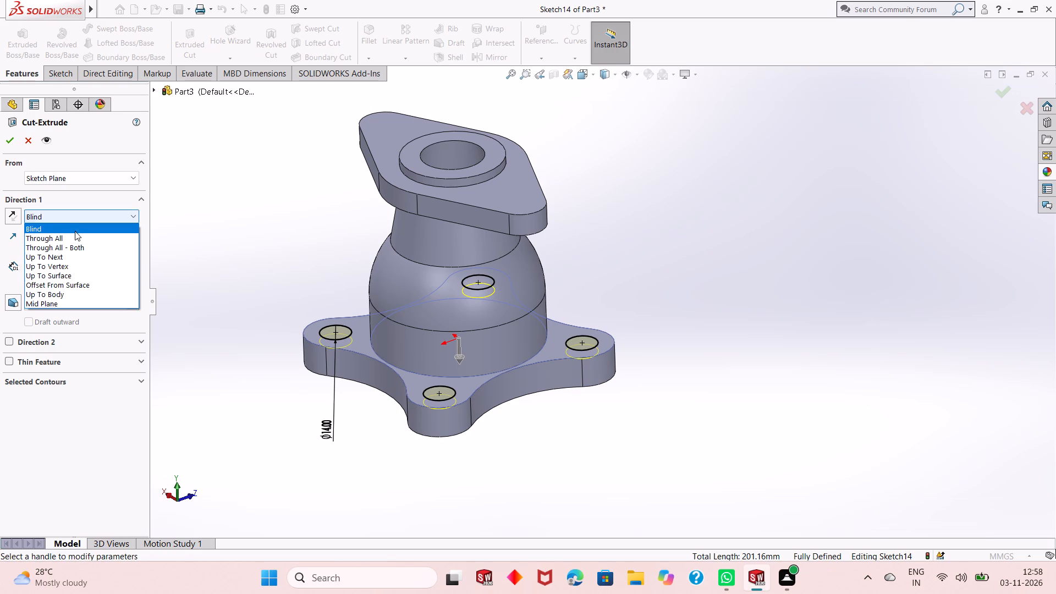
{"action": "left_click", "coordinate": [75, 237]}
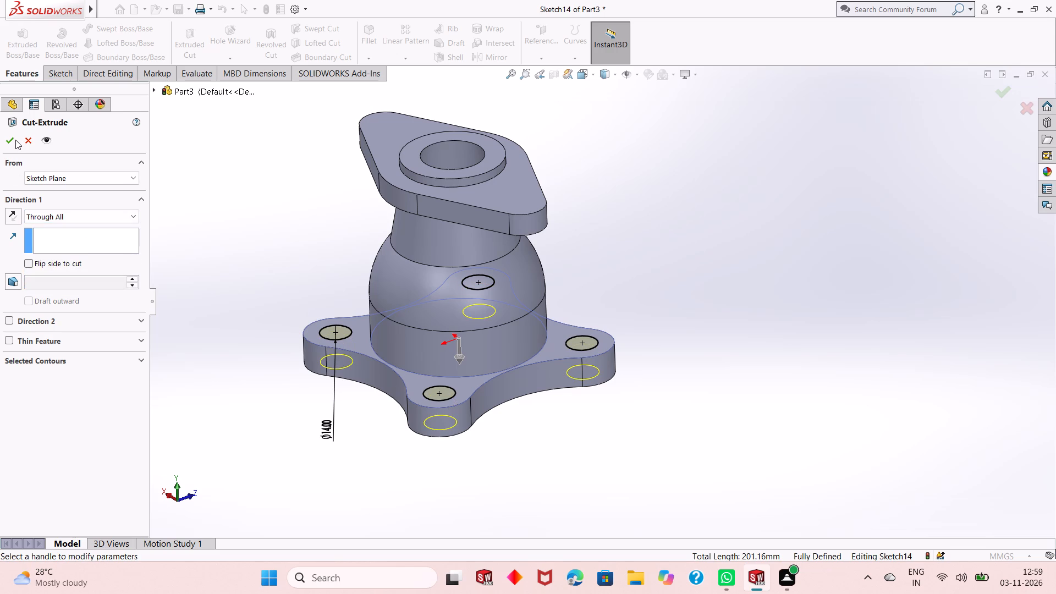
{"action": "left_click", "coordinate": [15, 140]}
{"action": "middle_click_drag", "start_coordinate": [362, 408], "coordinate": [382, 488]}
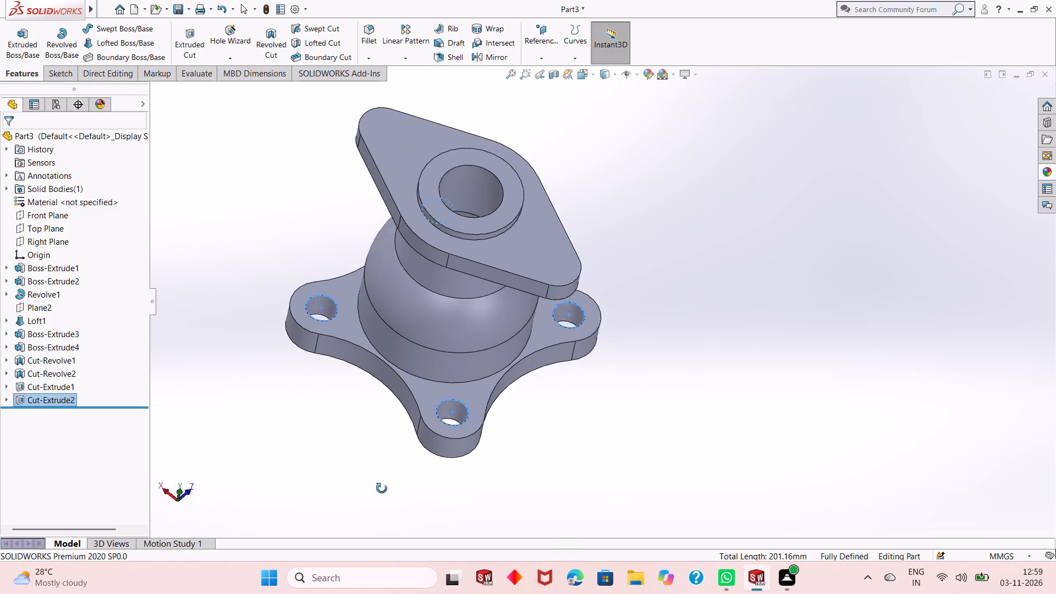
{"action": "middle_click_drag", "start_coordinate": [382, 488], "coordinate": [387, 450]}
{"action": "left_click", "coordinate": [387, 449]}
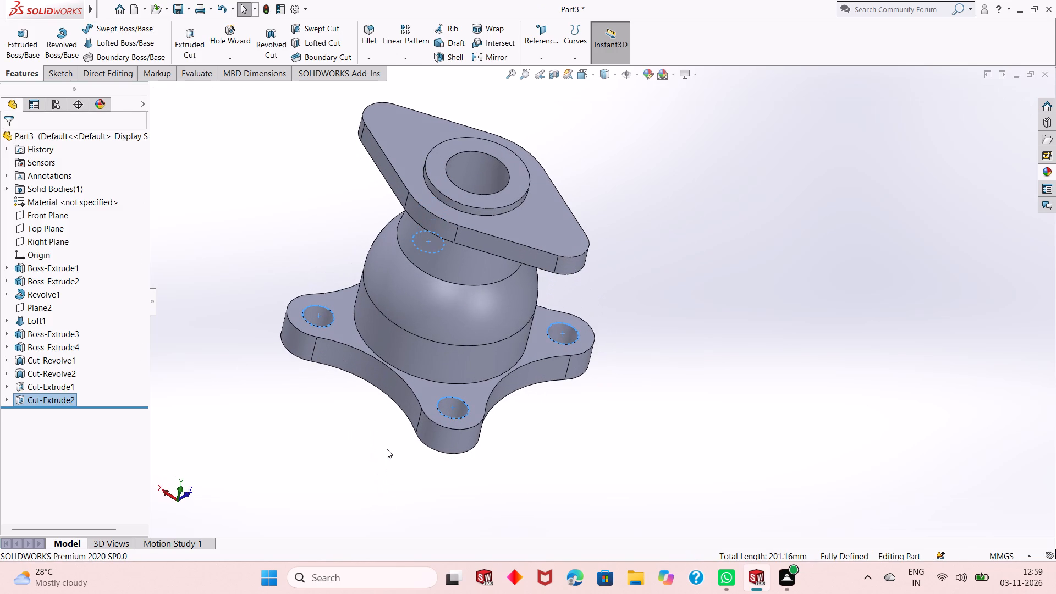
Start a sketch on the upper face of the diamond-shaped top flange and view it face-on.
{"action": "left_click", "coordinate": [559, 220]}
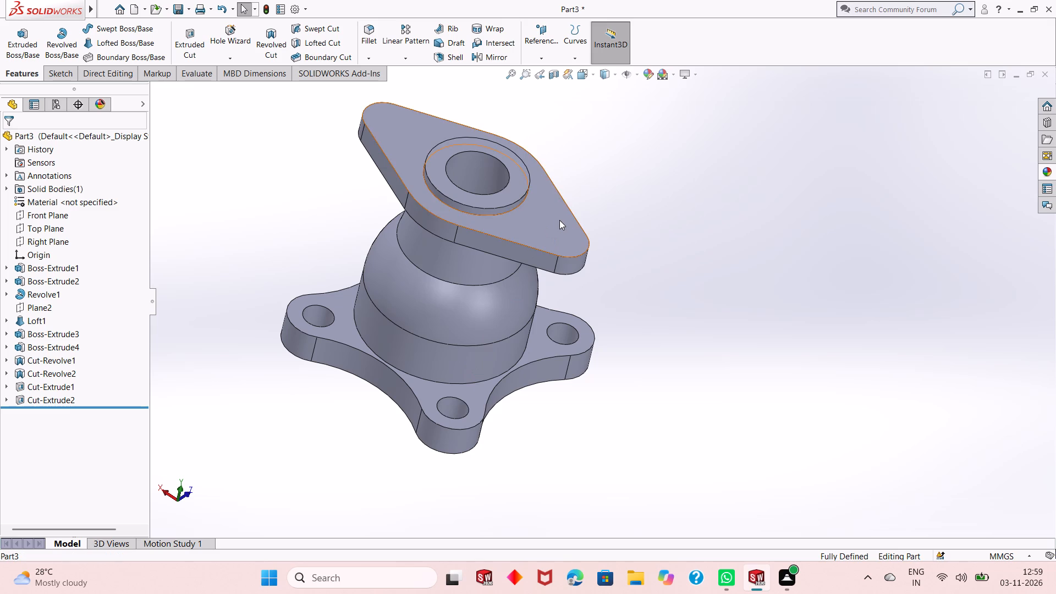
{"action": "left_click", "coordinate": [611, 193]}
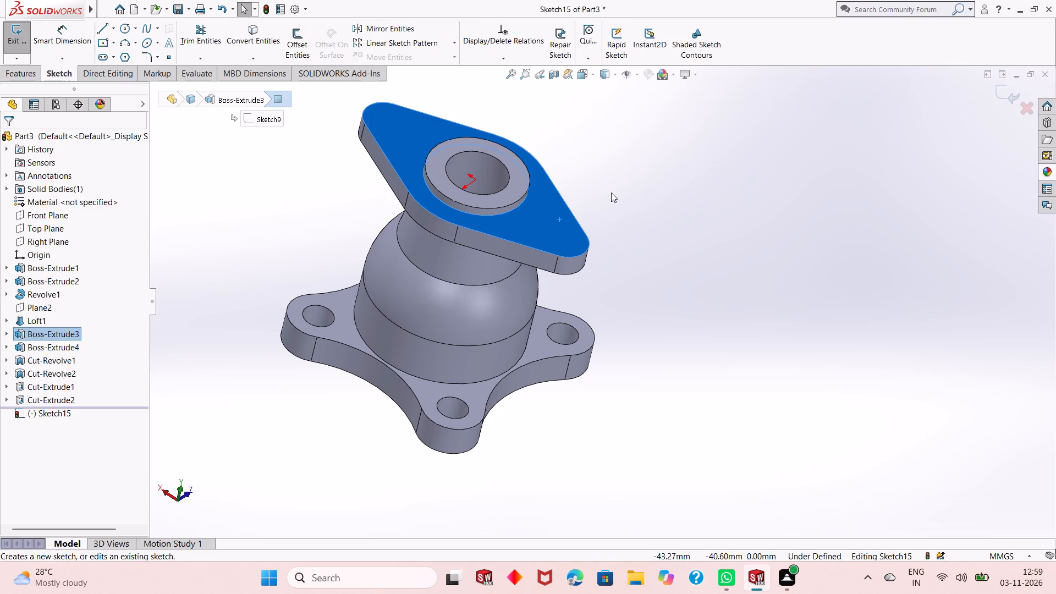
{"action": "key", "text": "ctrl+8"}
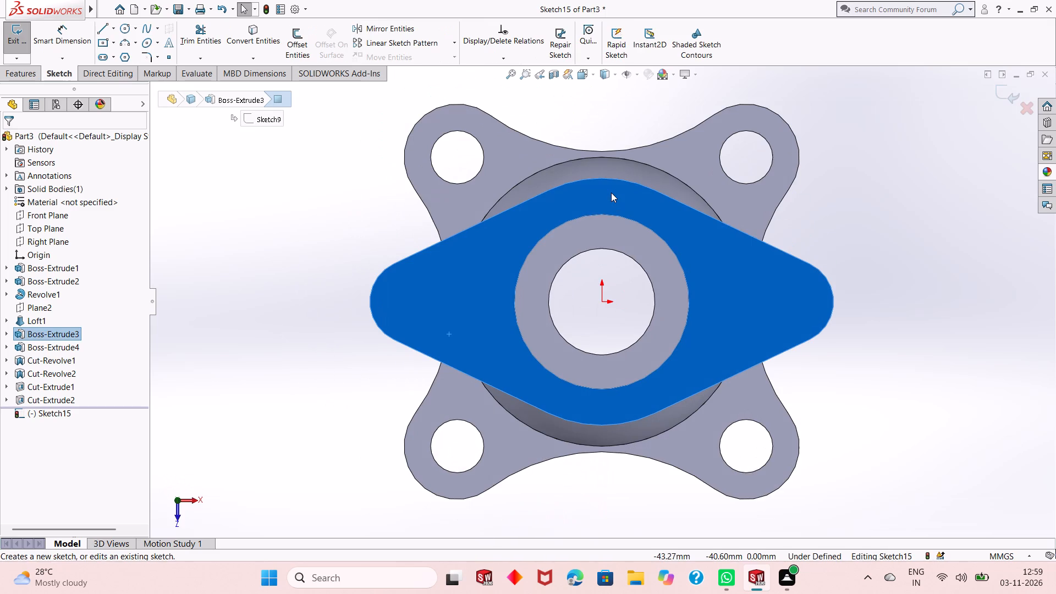
{"action": "left_click", "coordinate": [812, 240]}
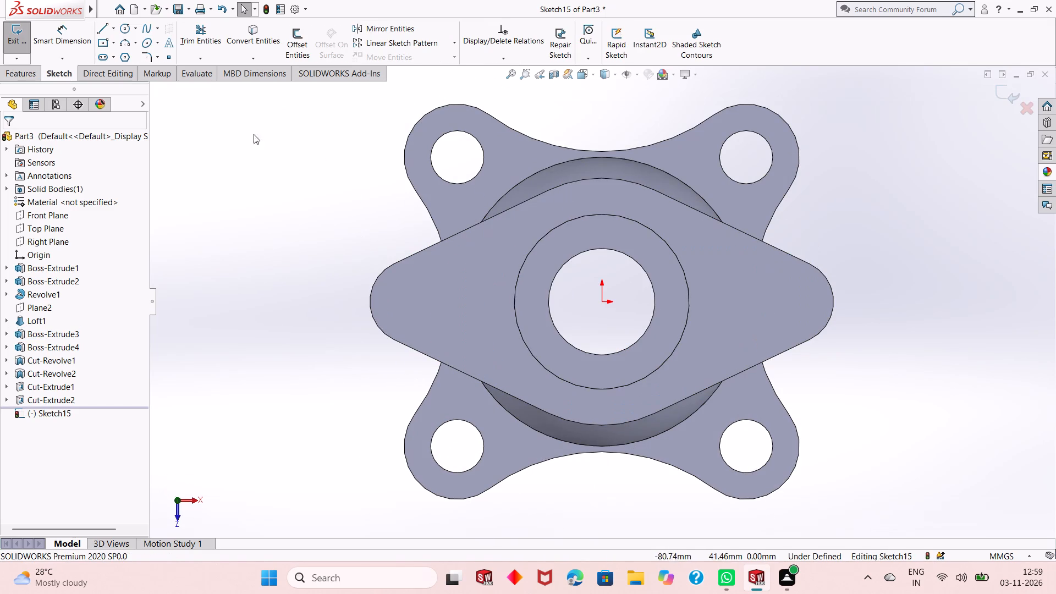
Draw circles of about 7.1 and 7.3 mm radius centred on the top flange's rounded ends, at 50, 0 and -50, 0 mm.
{"action": "left_click", "coordinate": [127, 30]}
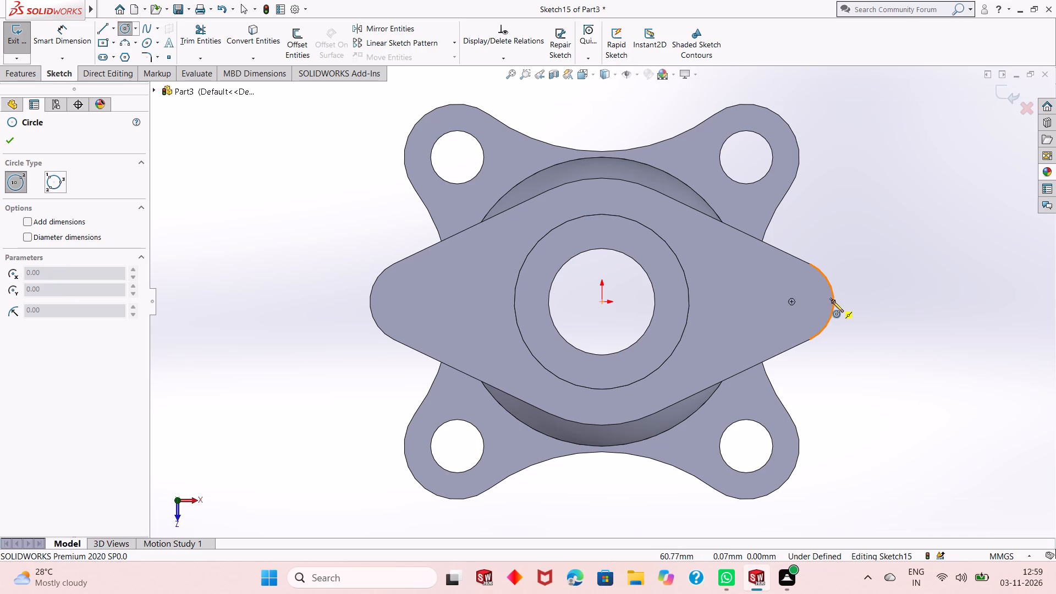
{"action": "left_click", "coordinate": [791, 299]}
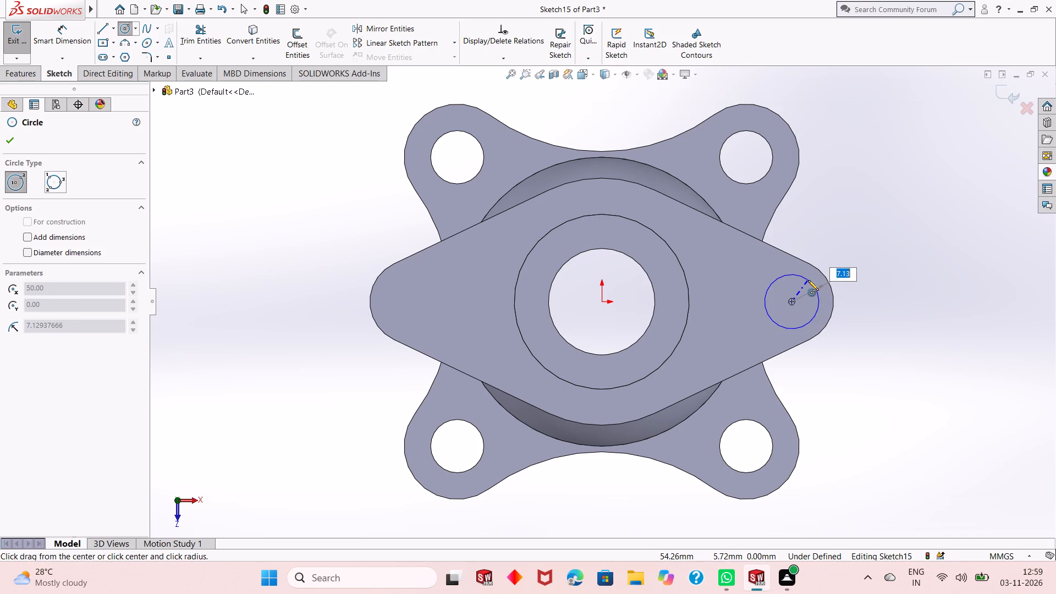
{"action": "left_click", "coordinate": [808, 280]}
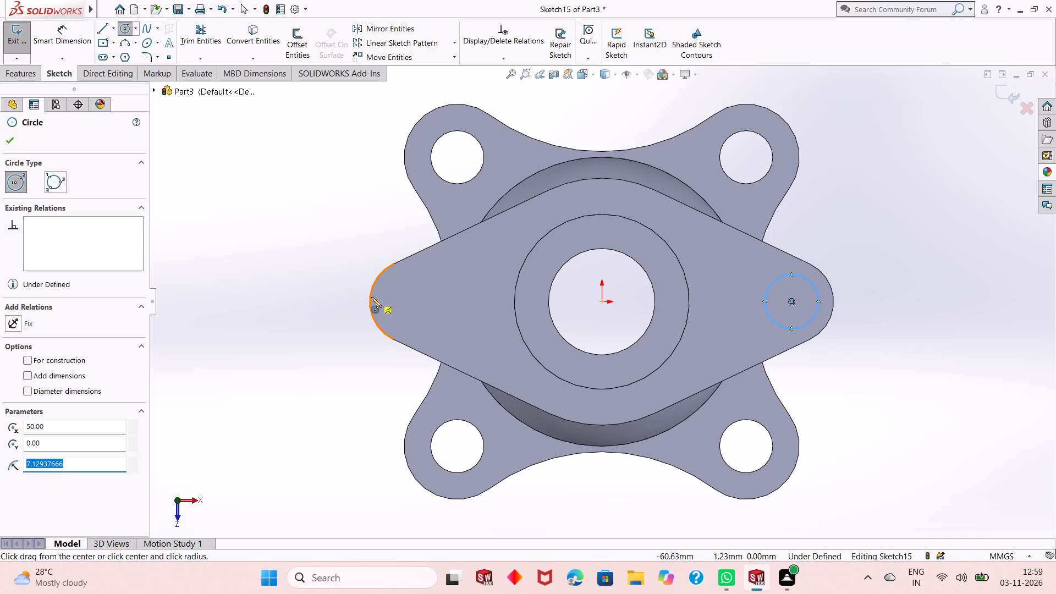
{"action": "left_click", "coordinate": [410, 301]}
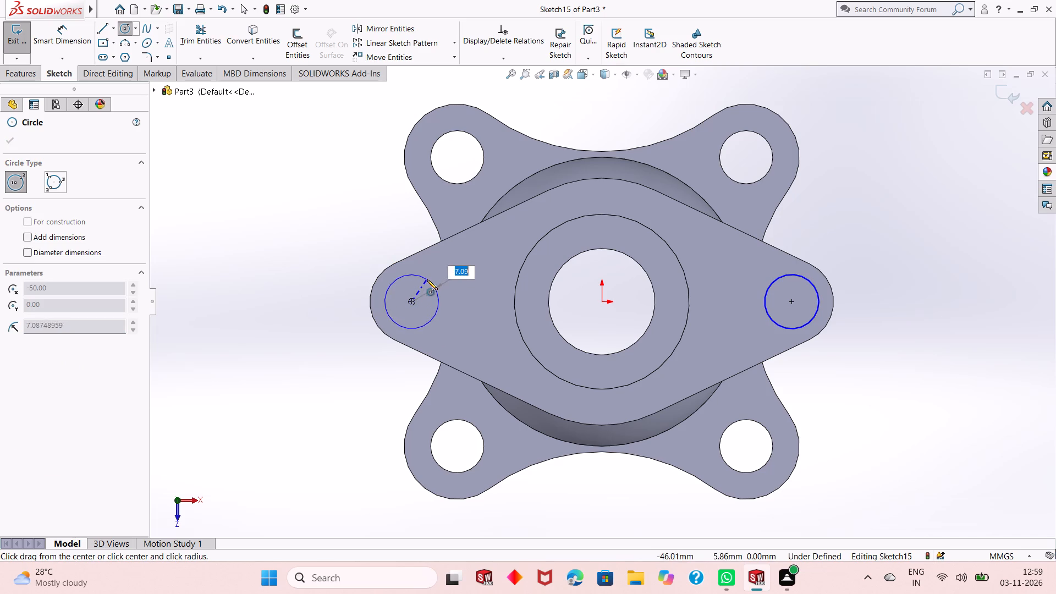
{"action": "left_click", "coordinate": [427, 279]}
{"action": "right_click", "coordinate": [294, 174]}
{"action": "left_click", "coordinate": [320, 186]}
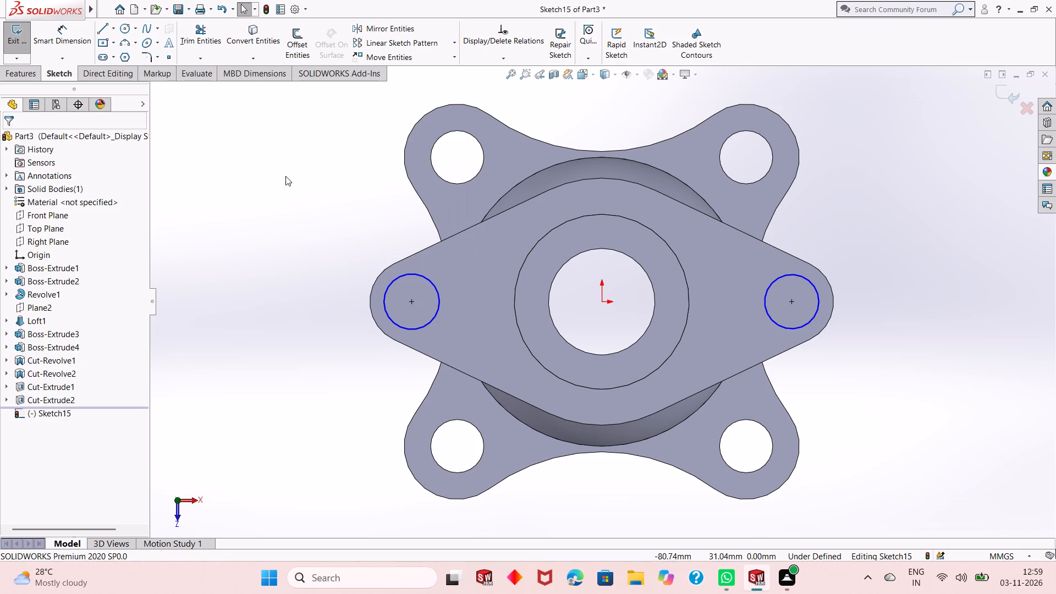
Dimension the circle at the negative-X end of the top flange to a 12 mm diameter.
{"action": "left_click", "coordinate": [70, 43]}
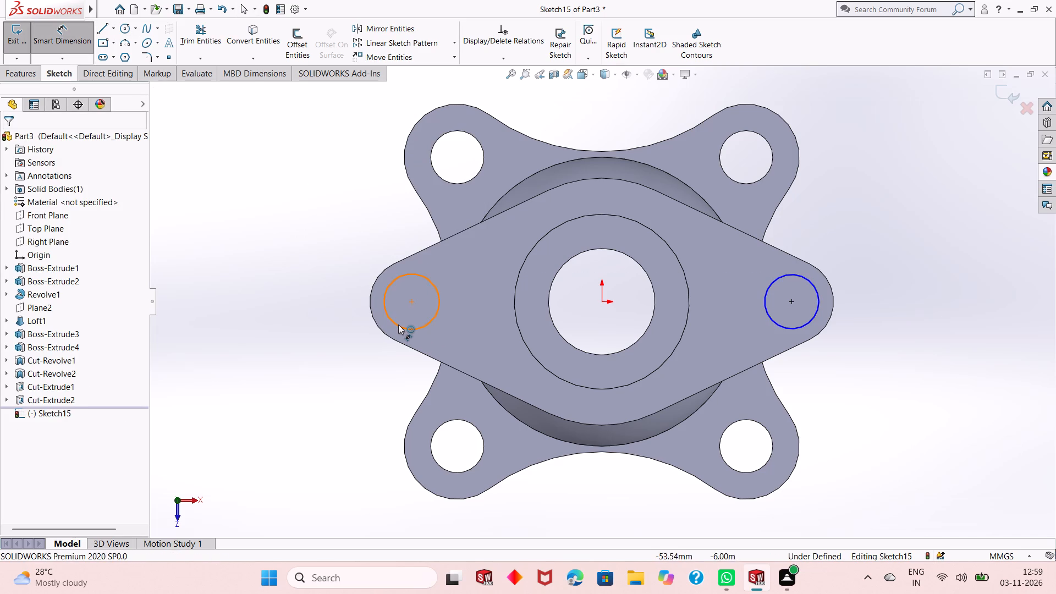
{"action": "left_click", "coordinate": [399, 325]}
{"action": "left_click", "coordinate": [315, 376]}
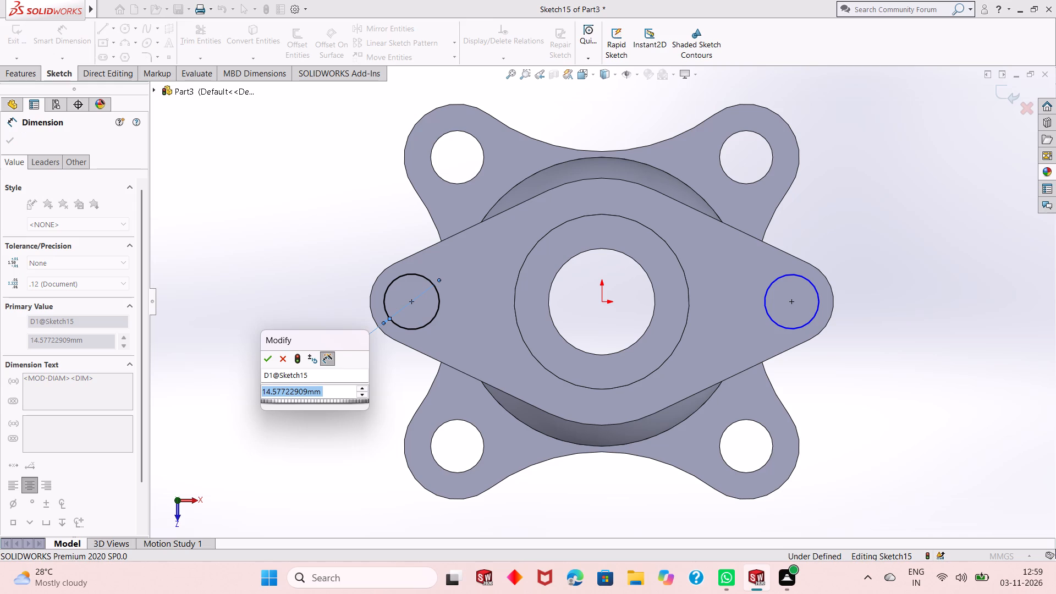
{"action": "type", "text": "12"}
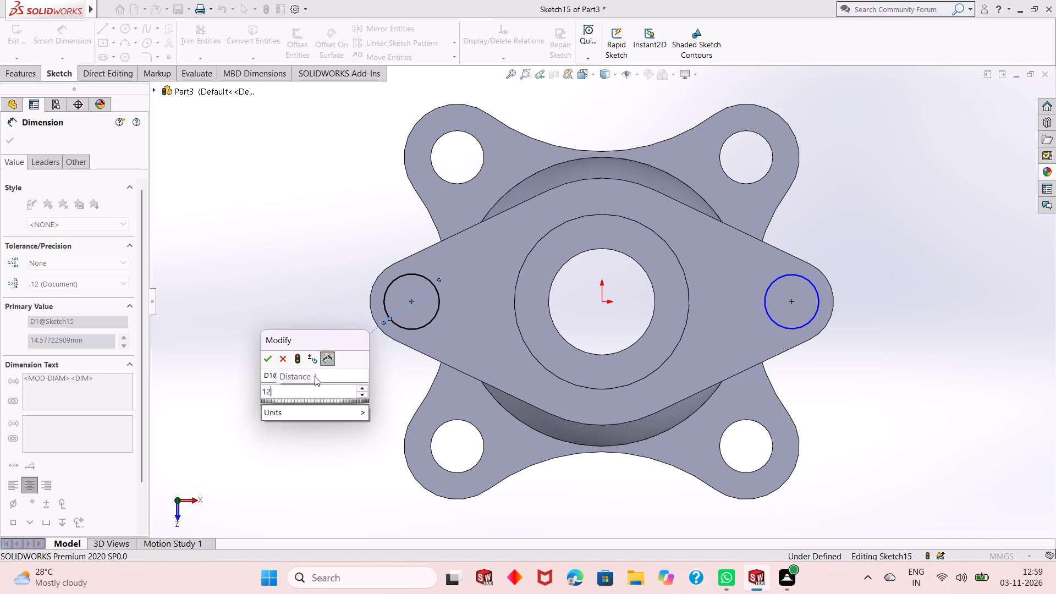
{"action": "key", "text": "Return"}
{"action": "right_click", "coordinate": [335, 212]}
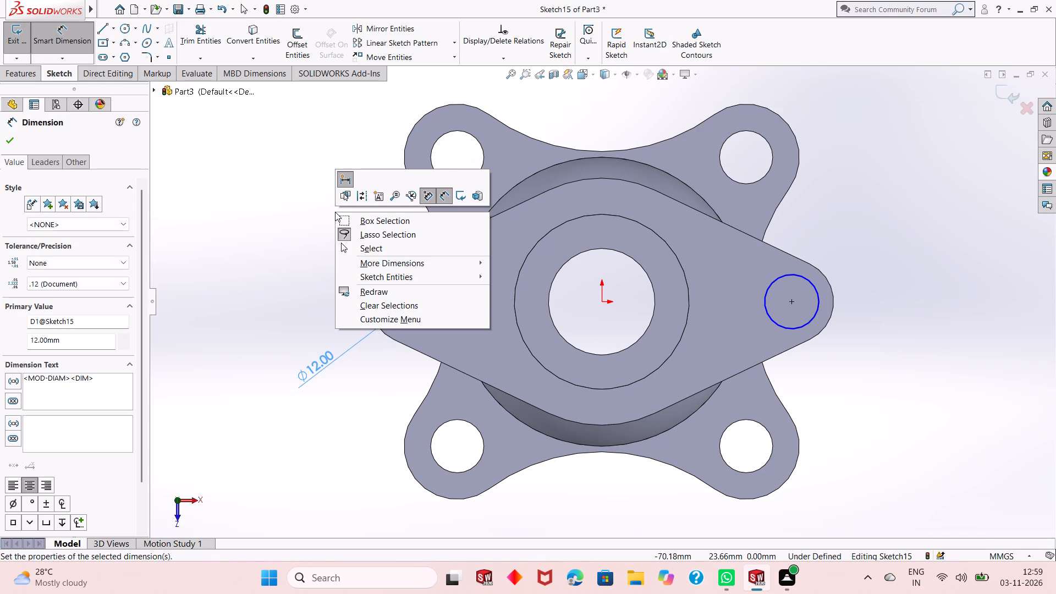
{"action": "left_click", "coordinate": [359, 246]}
Apply an Equal relation between the two circles on the top flange's rounded ends.
{"action": "left_click", "coordinate": [408, 280]}
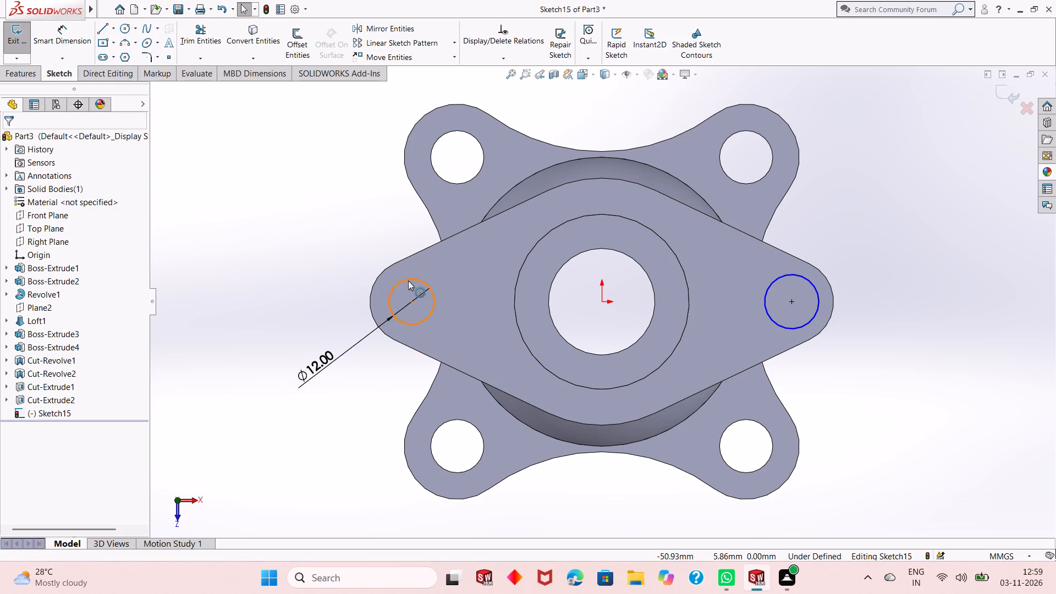
{"action": "left_click", "coordinate": [779, 279], "text": "ctrl"}
{"action": "left_click", "coordinate": [860, 232]}
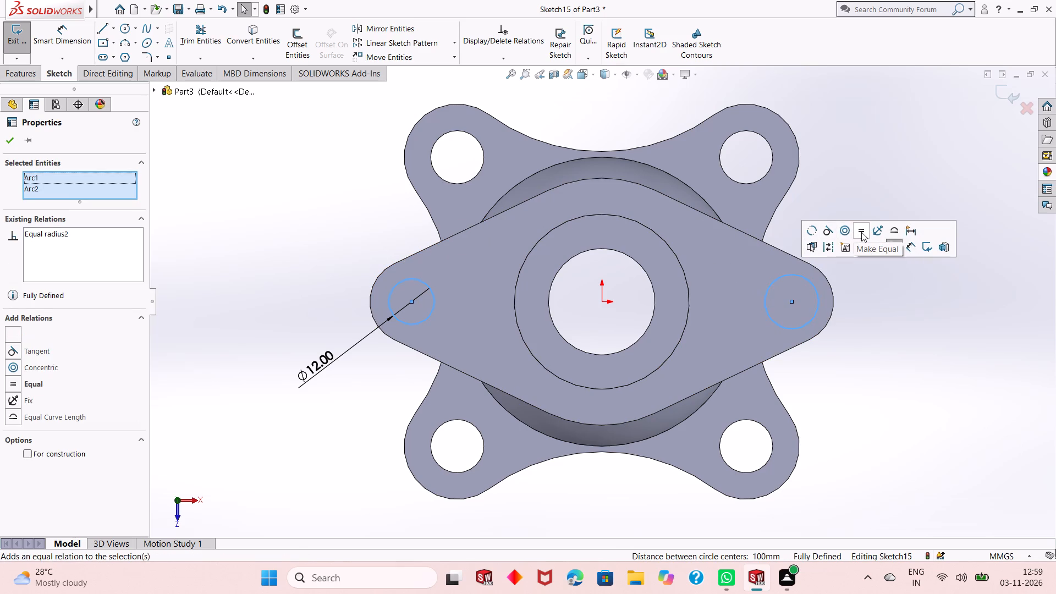
{"action": "left_click", "coordinate": [15, 139]}
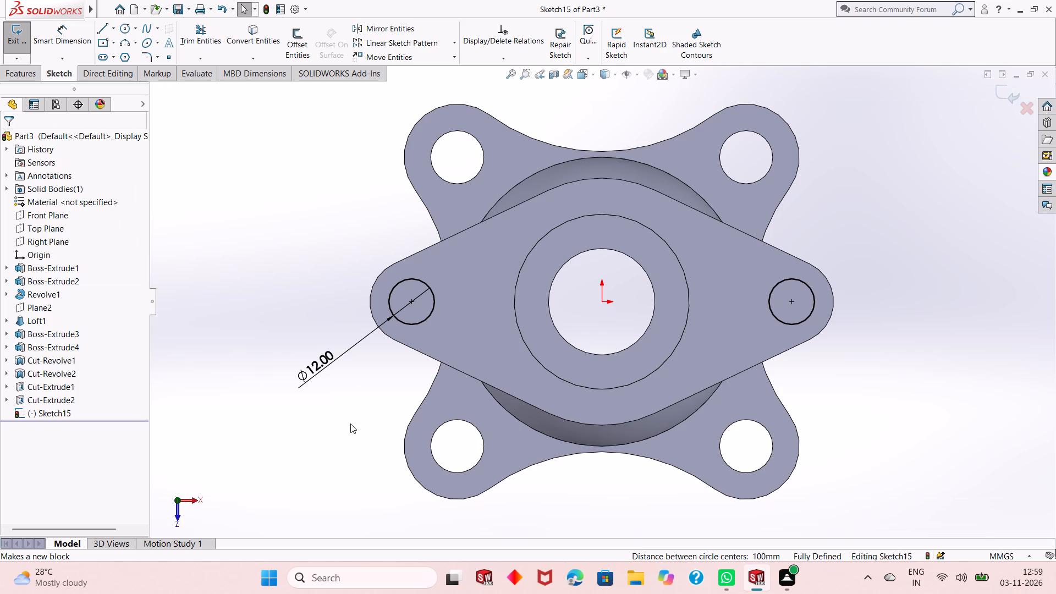
Extrude-cut the two top flange circles with the Up To Next end condition to make the bolt holes.
{"action": "middle_click_drag", "start_coordinate": [350, 424], "coordinate": [354, 312]}
{"action": "scroll", "coordinate": [354, 309], "scroll_direction": "up", "scroll_amount": 2}
{"action": "scroll", "coordinate": [601, 246], "scroll_direction": "down", "scroll_amount": 1}
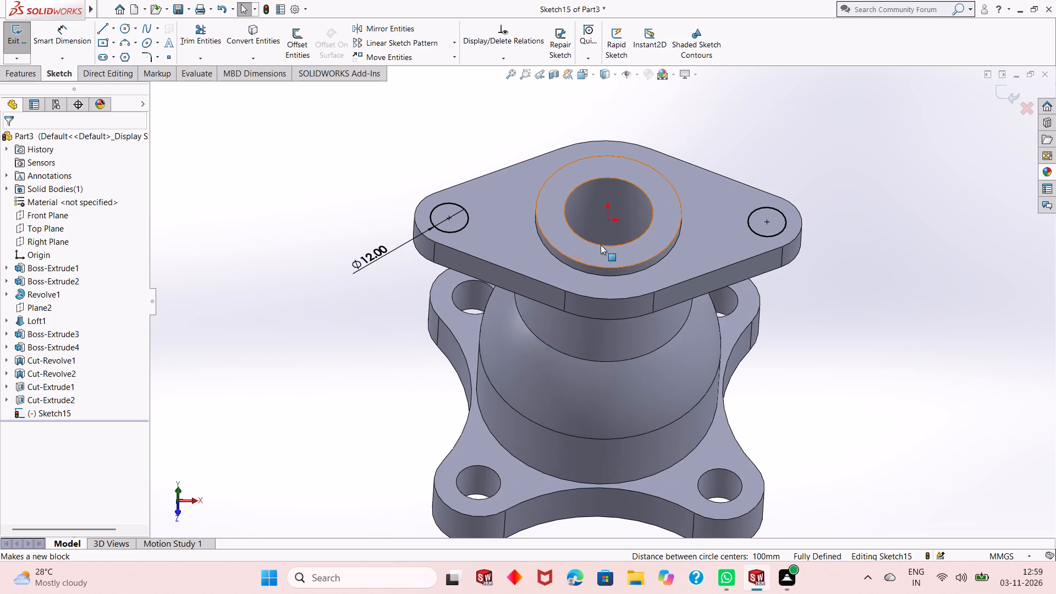
{"action": "left_click", "coordinate": [22, 70]}
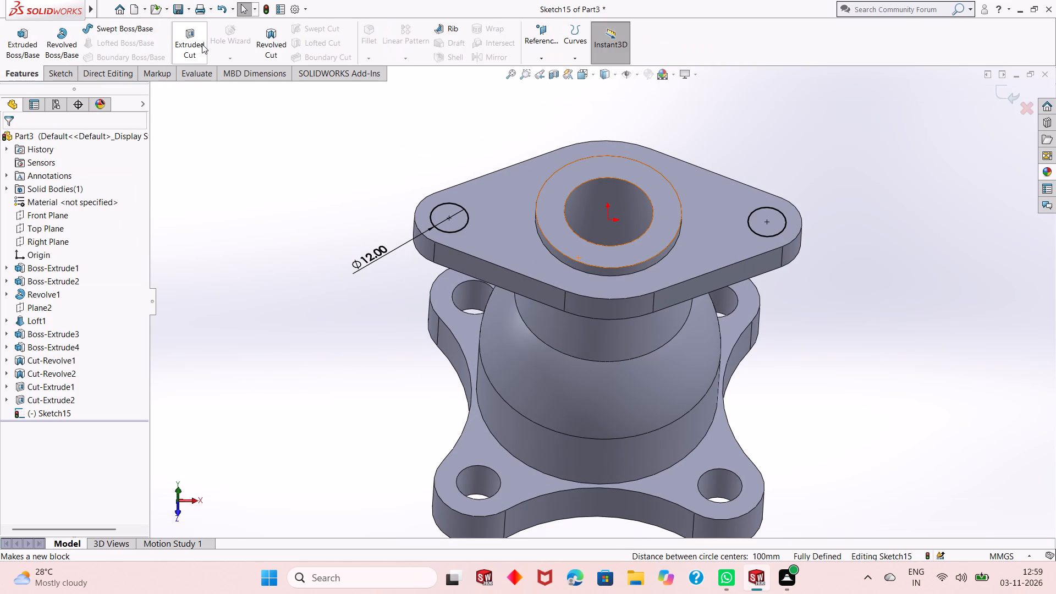
{"action": "left_click", "coordinate": [202, 44]}
{"action": "middle_click_drag", "start_coordinate": [346, 332], "coordinate": [348, 203]}
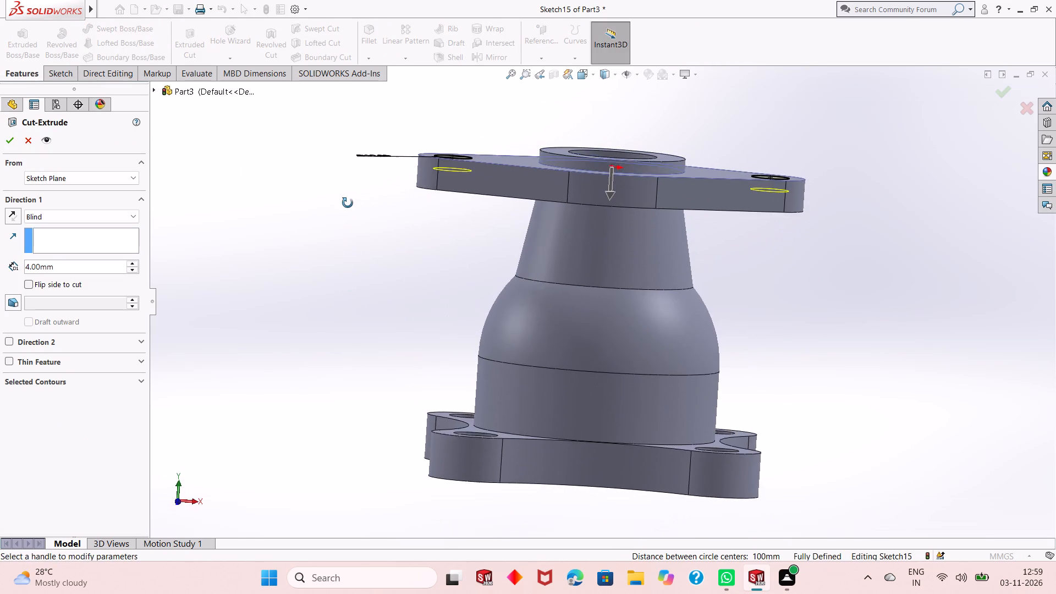
{"action": "middle_click_drag", "start_coordinate": [348, 203], "coordinate": [348, 202]}
{"action": "left_click", "coordinate": [51, 217]}
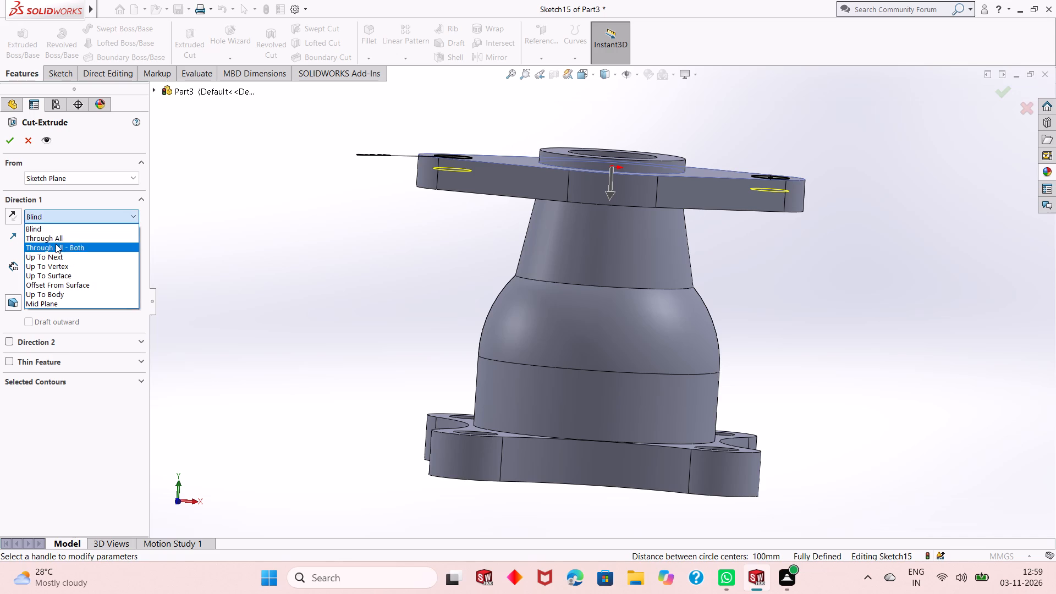
{"action": "left_click", "coordinate": [56, 254]}
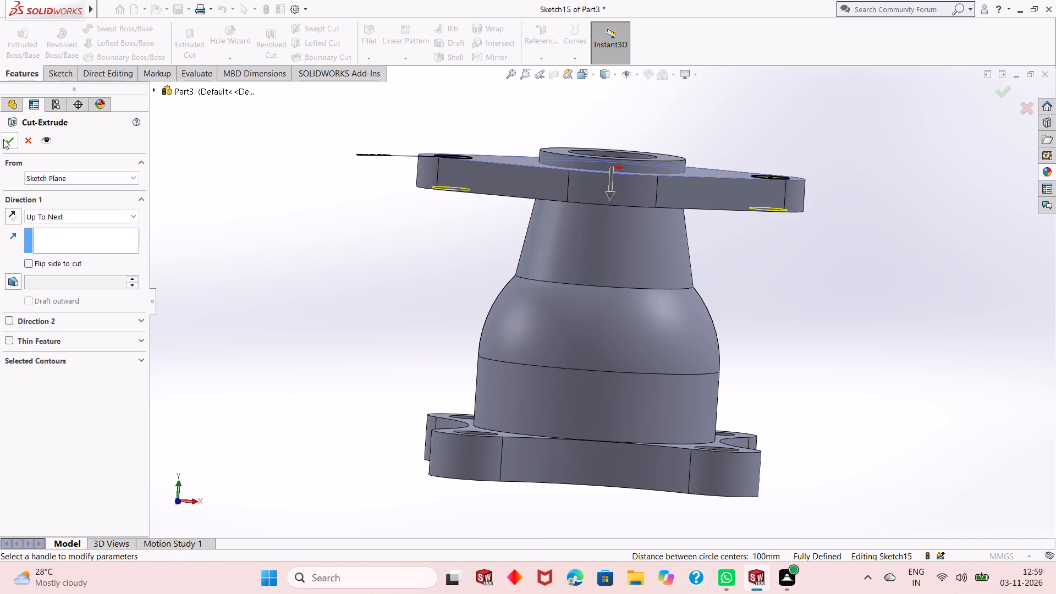
{"action": "left_click", "coordinate": [3, 139]}
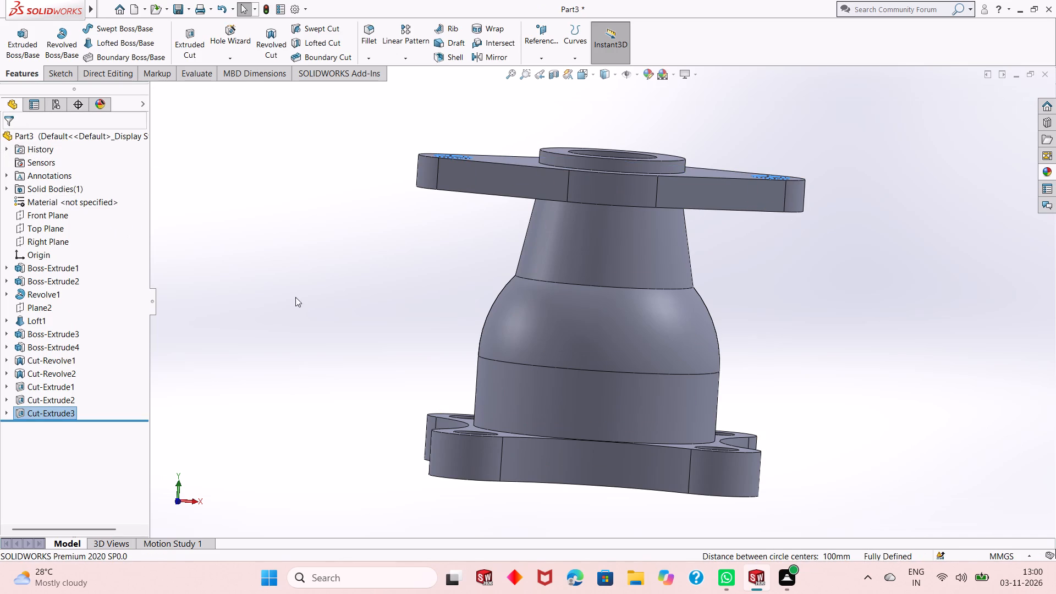
{"action": "left_click", "coordinate": [298, 298]}
Examine the body, both flanges and their bolt holes from several angles.
{"action": "scroll", "coordinate": [466, 313], "scroll_direction": "up", "scroll_amount": 3}
{"action": "middle_click_drag", "start_coordinate": [689, 305], "coordinate": [654, 380]}
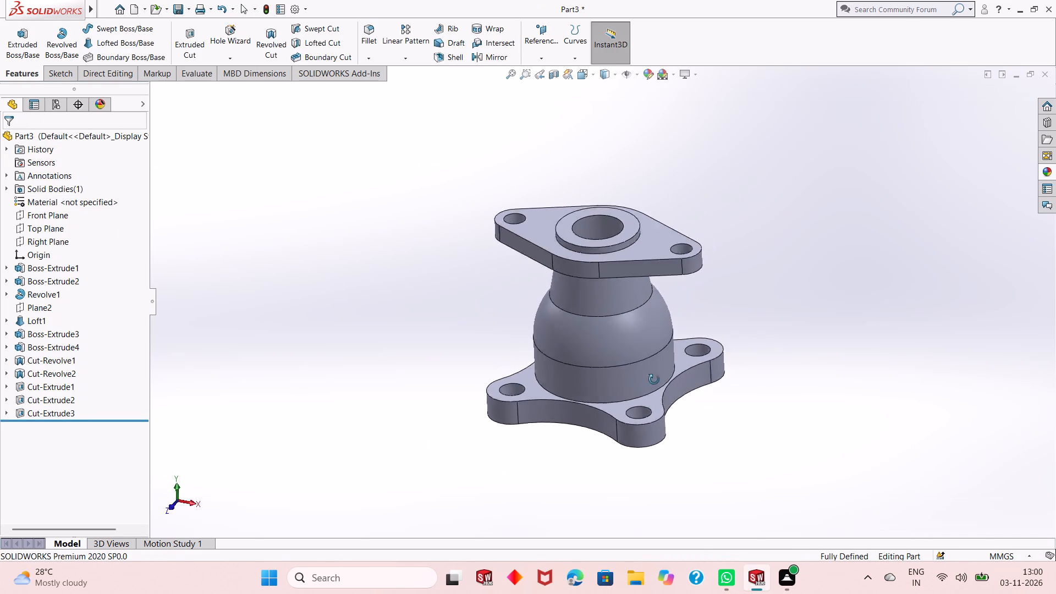
{"action": "middle_click_drag", "start_coordinate": [654, 380], "coordinate": [650, 432]}
{"action": "scroll", "coordinate": [625, 313], "scroll_direction": "down", "scroll_amount": 2}
{"action": "scroll", "coordinate": [631, 372], "scroll_direction": "up", "scroll_amount": 1}
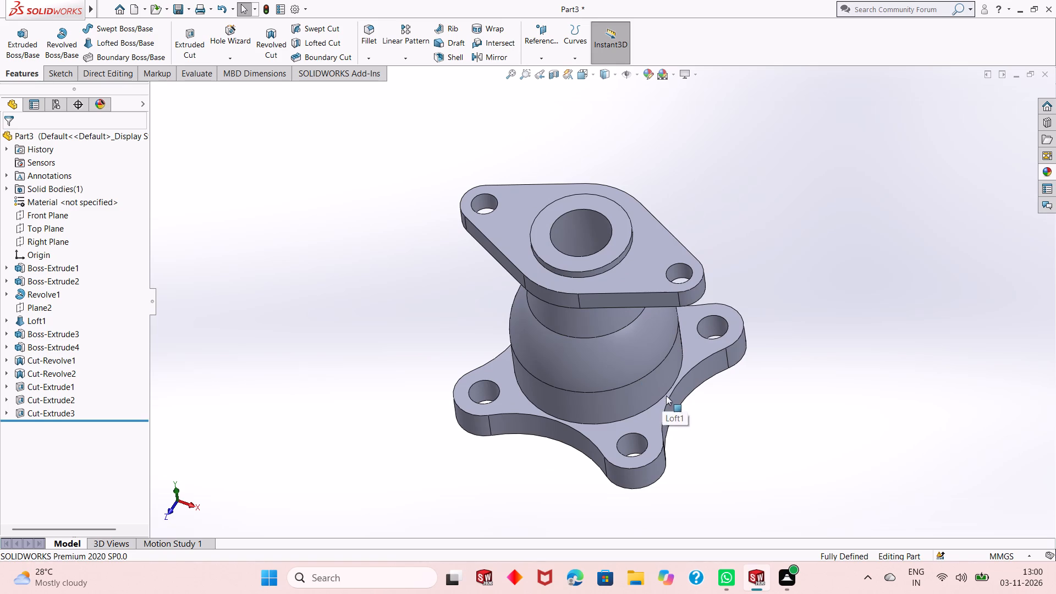
{"action": "middle_click_drag", "start_coordinate": [718, 406], "coordinate": [727, 343]}
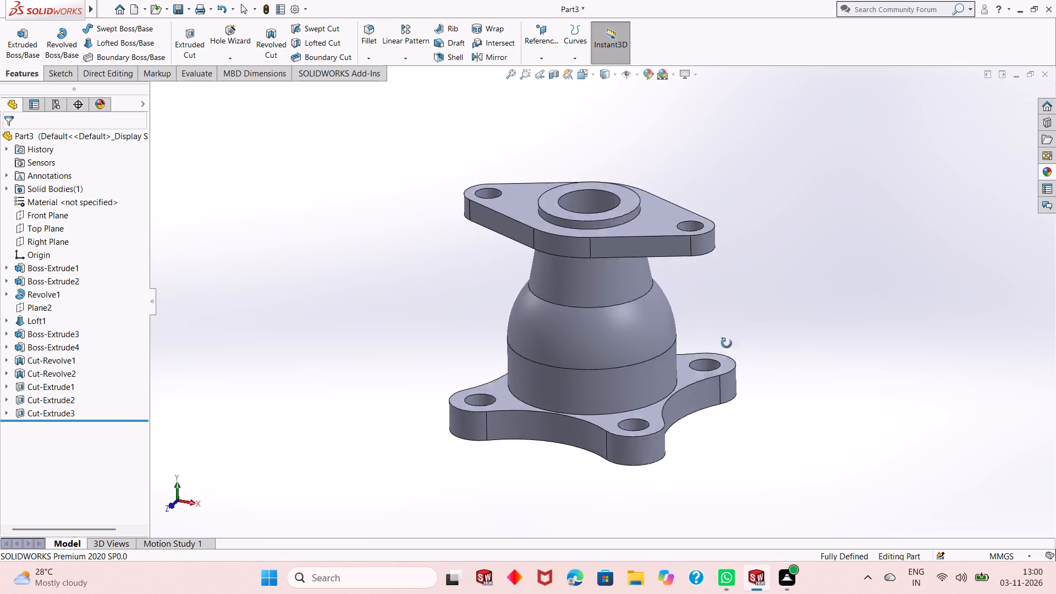
{"action": "middle_click_drag", "start_coordinate": [727, 343], "coordinate": [738, 435]}
{"action": "middle_click_drag", "start_coordinate": [751, 321], "coordinate": [716, 428]}
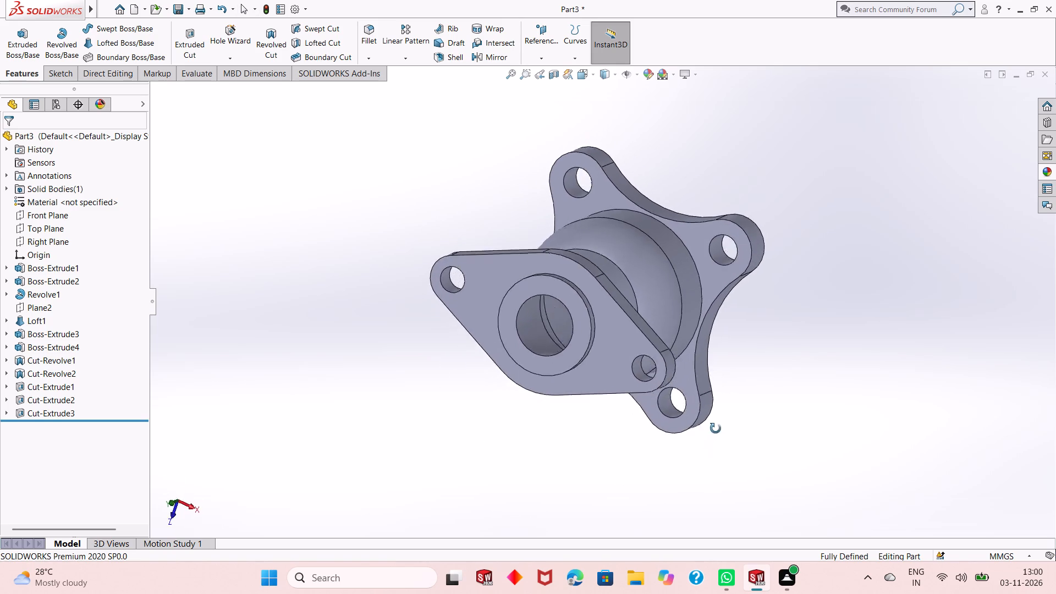
{"action": "middle_click_drag", "start_coordinate": [716, 428], "coordinate": [747, 397]}
{"action": "scroll", "coordinate": [640, 292], "scroll_direction": "down", "scroll_amount": 2}
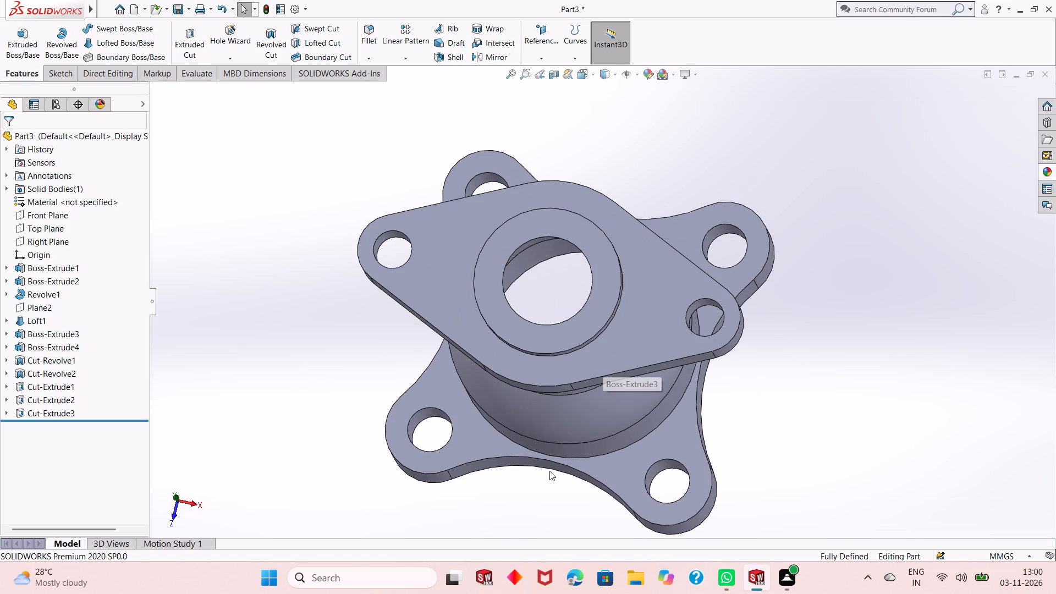
{"action": "middle_click_drag", "start_coordinate": [535, 488], "coordinate": [532, 364]}
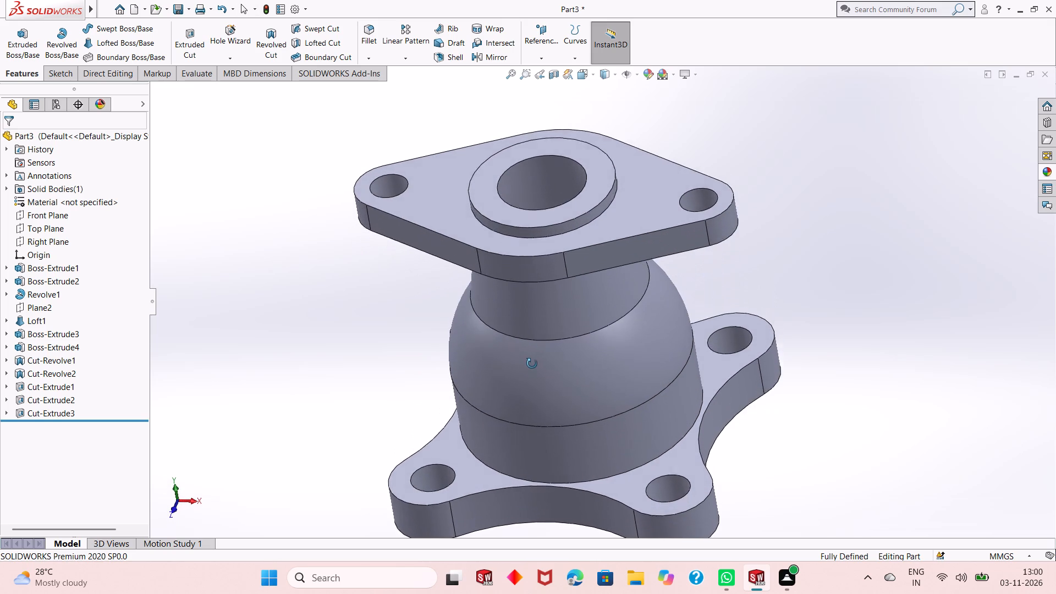
{"action": "middle_click_drag", "start_coordinate": [532, 364], "coordinate": [532, 355]}
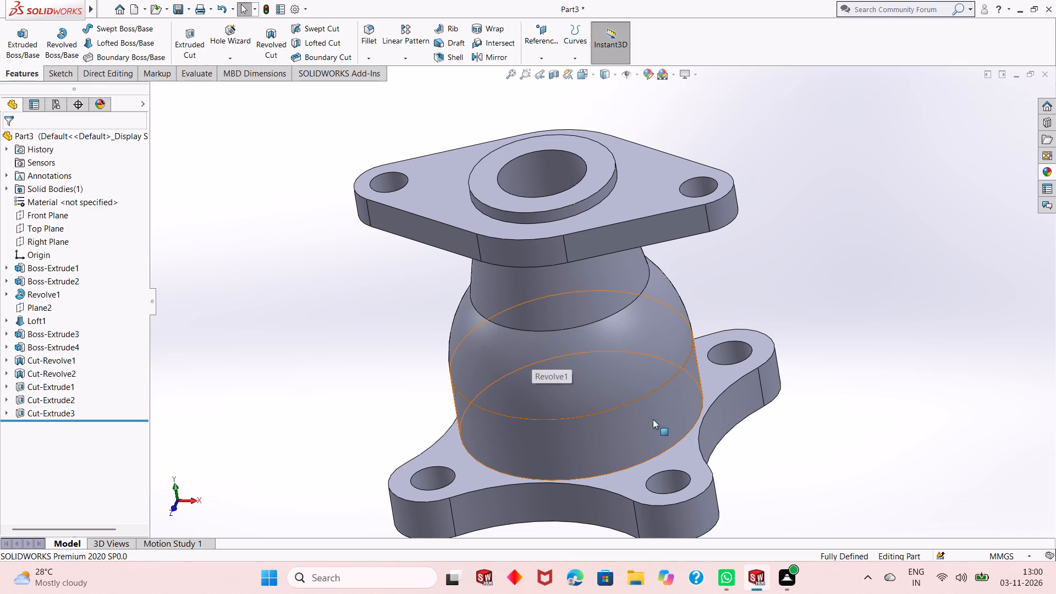
{"action": "scroll", "coordinate": [637, 438], "scroll_direction": "up", "scroll_amount": 2}
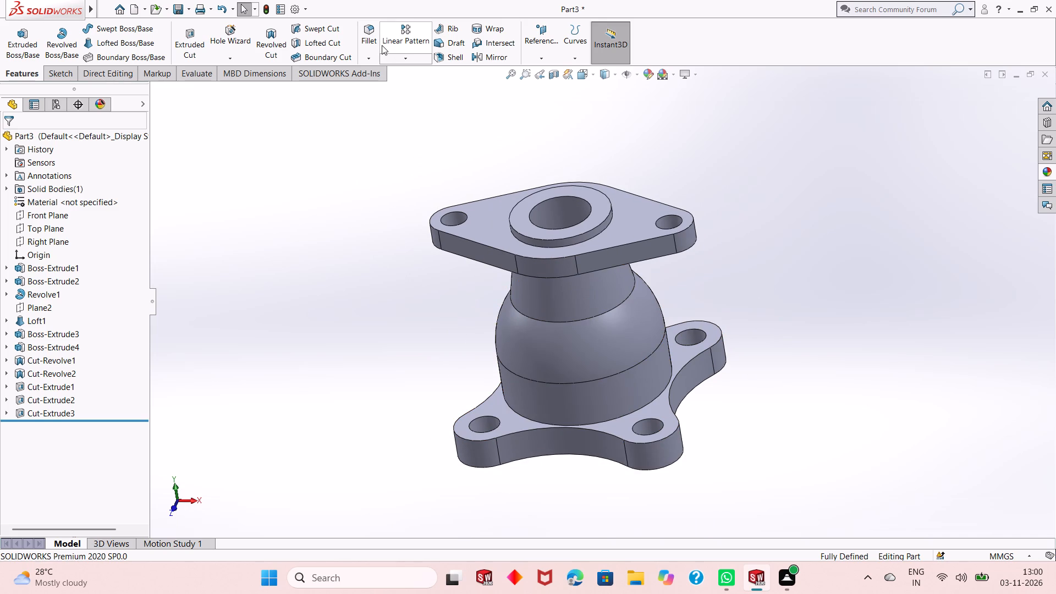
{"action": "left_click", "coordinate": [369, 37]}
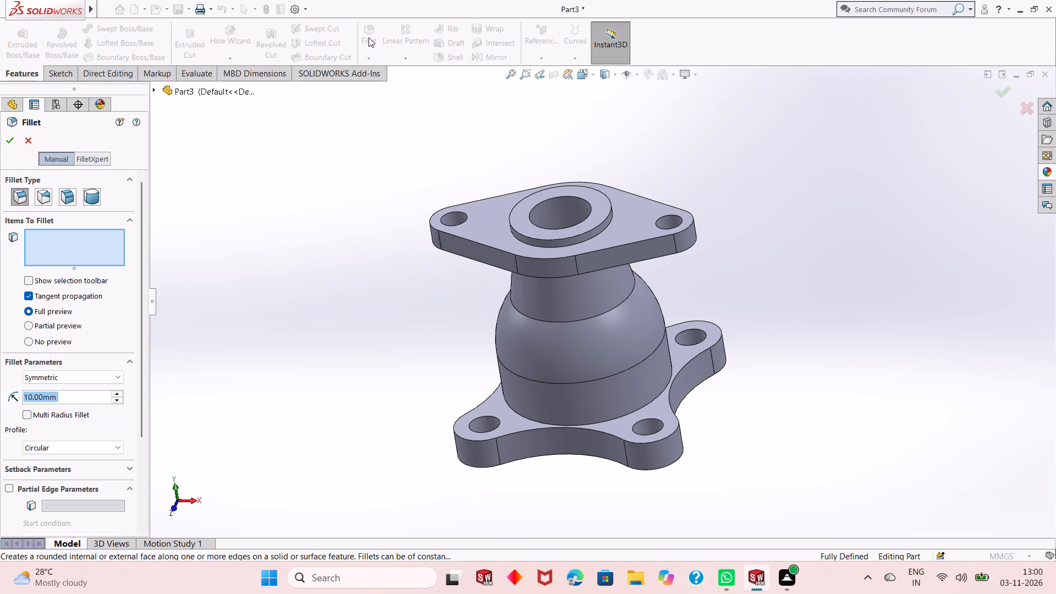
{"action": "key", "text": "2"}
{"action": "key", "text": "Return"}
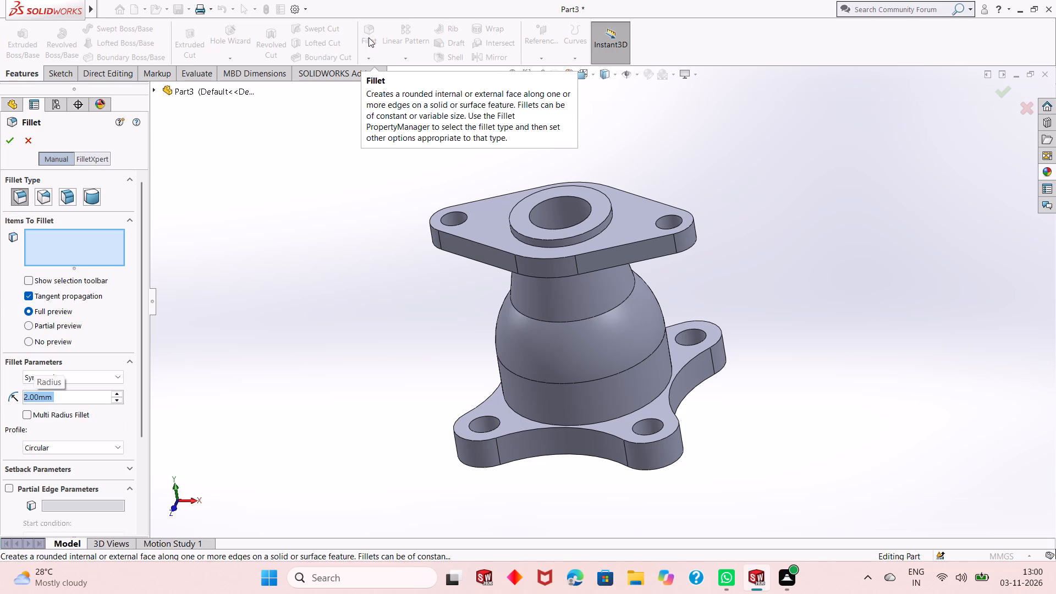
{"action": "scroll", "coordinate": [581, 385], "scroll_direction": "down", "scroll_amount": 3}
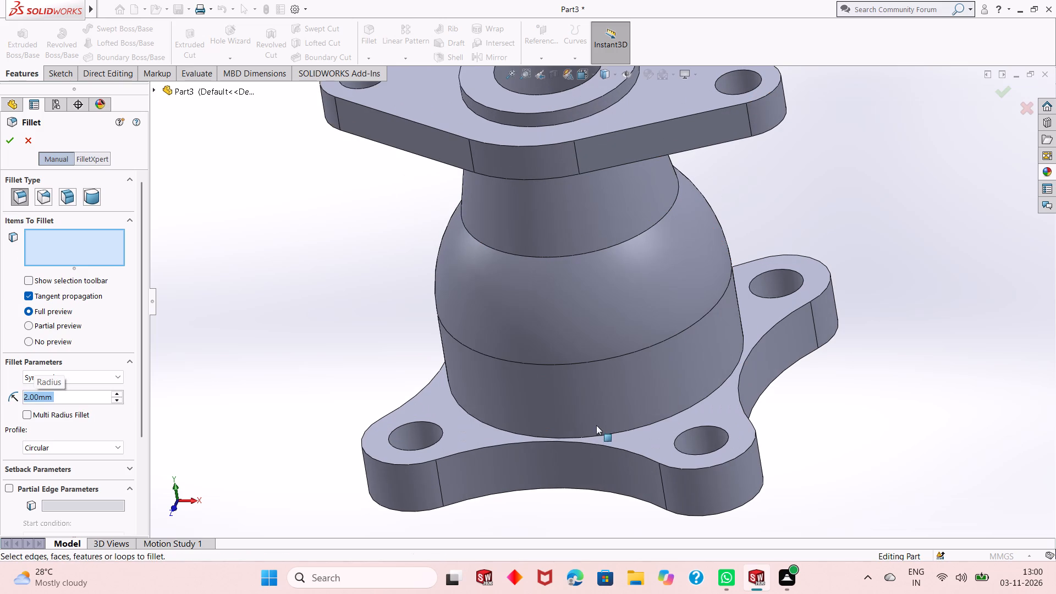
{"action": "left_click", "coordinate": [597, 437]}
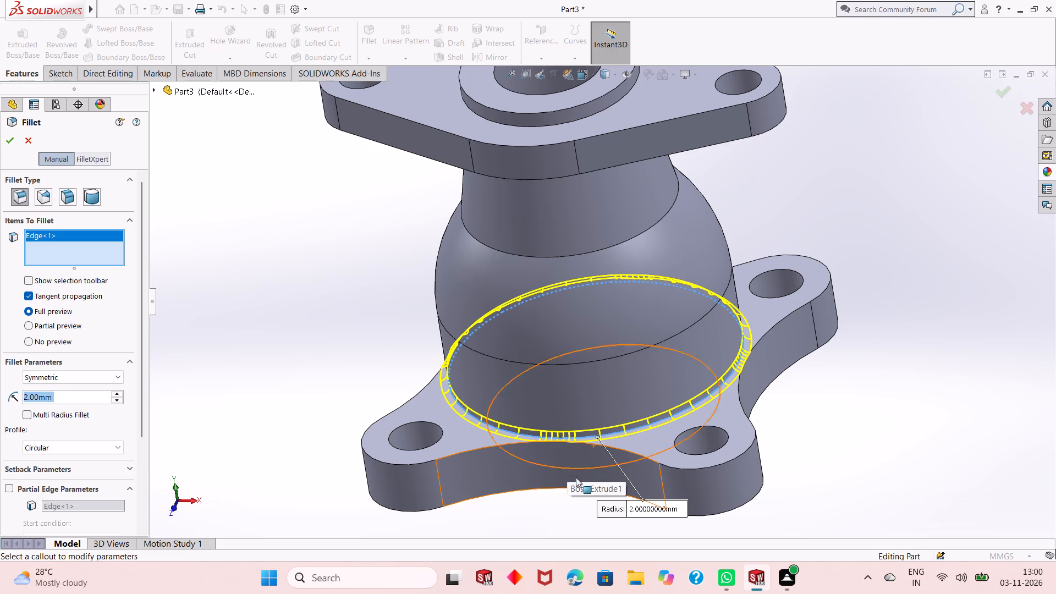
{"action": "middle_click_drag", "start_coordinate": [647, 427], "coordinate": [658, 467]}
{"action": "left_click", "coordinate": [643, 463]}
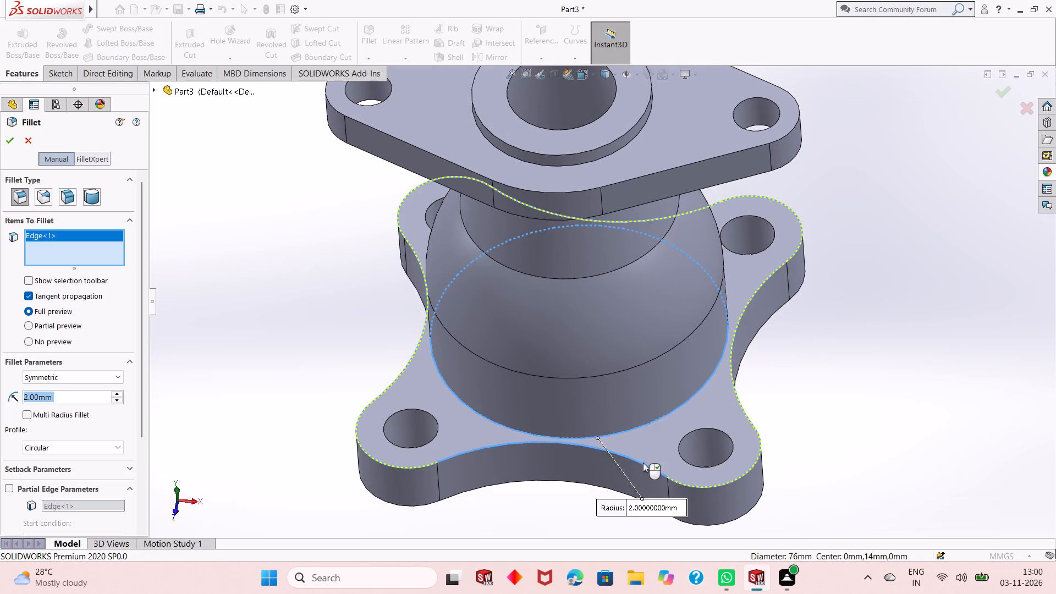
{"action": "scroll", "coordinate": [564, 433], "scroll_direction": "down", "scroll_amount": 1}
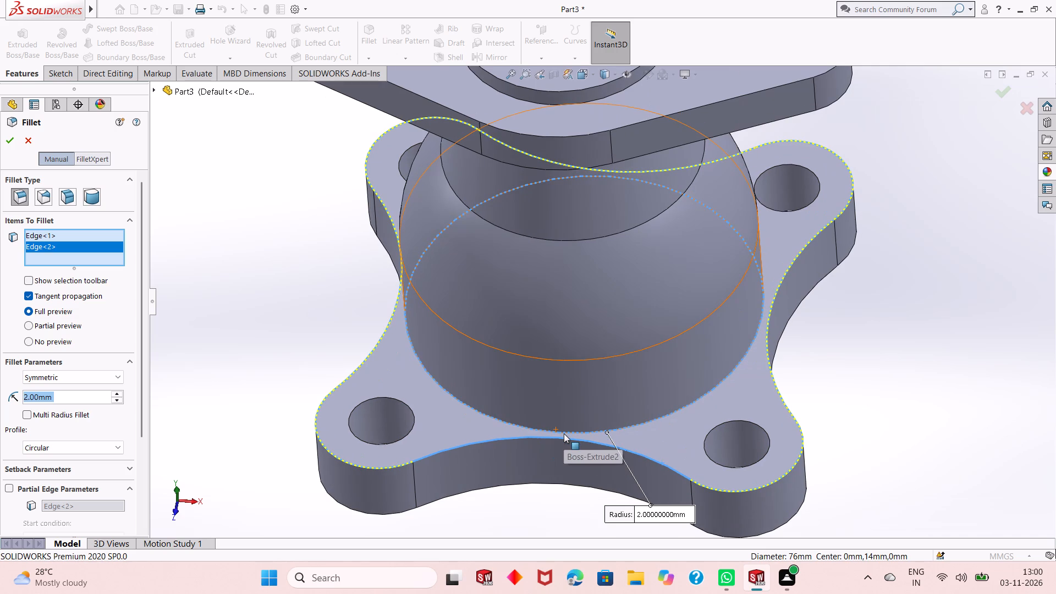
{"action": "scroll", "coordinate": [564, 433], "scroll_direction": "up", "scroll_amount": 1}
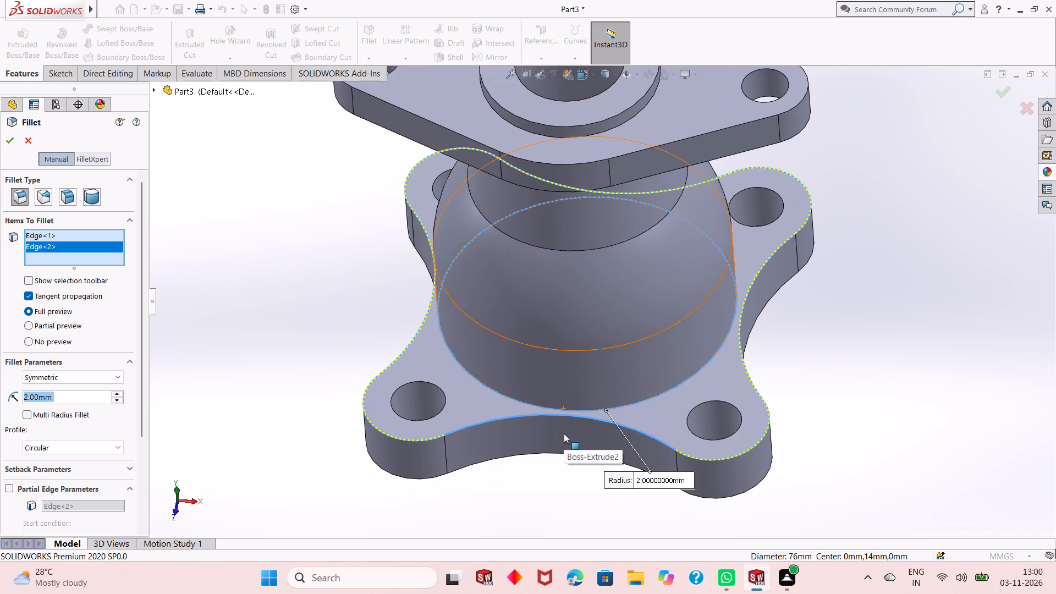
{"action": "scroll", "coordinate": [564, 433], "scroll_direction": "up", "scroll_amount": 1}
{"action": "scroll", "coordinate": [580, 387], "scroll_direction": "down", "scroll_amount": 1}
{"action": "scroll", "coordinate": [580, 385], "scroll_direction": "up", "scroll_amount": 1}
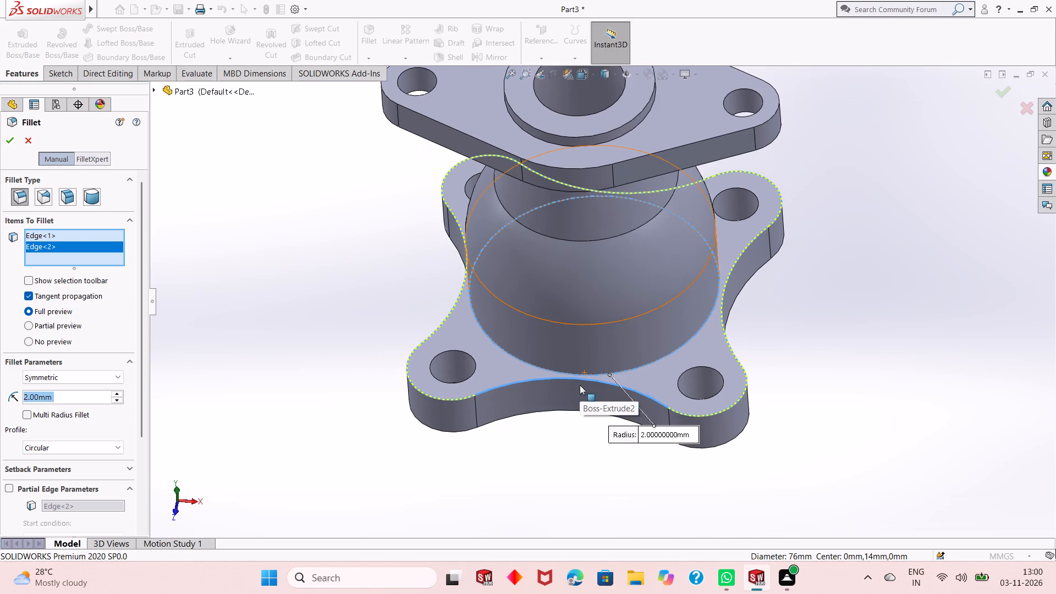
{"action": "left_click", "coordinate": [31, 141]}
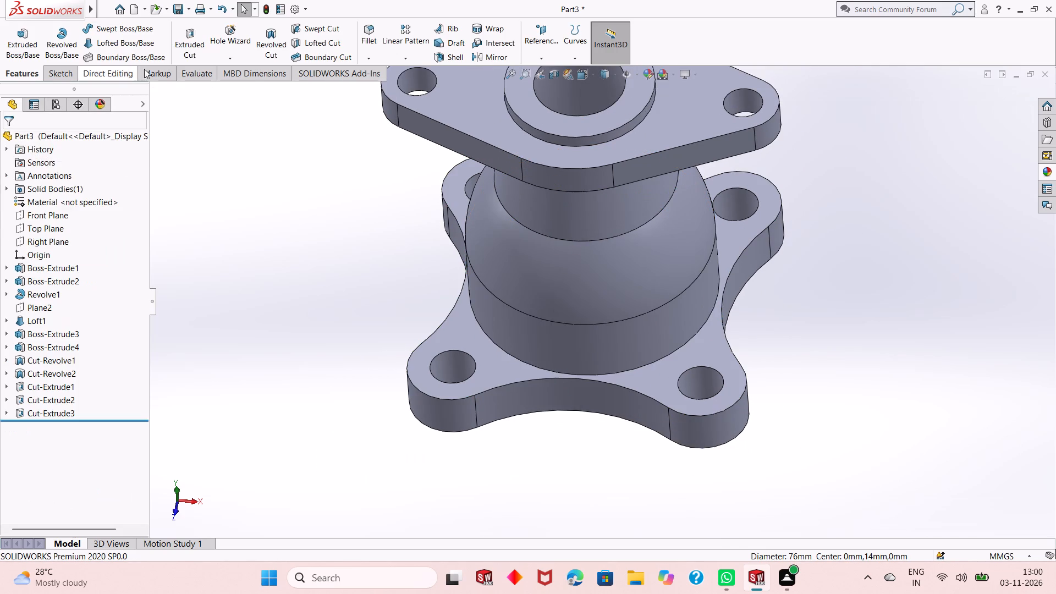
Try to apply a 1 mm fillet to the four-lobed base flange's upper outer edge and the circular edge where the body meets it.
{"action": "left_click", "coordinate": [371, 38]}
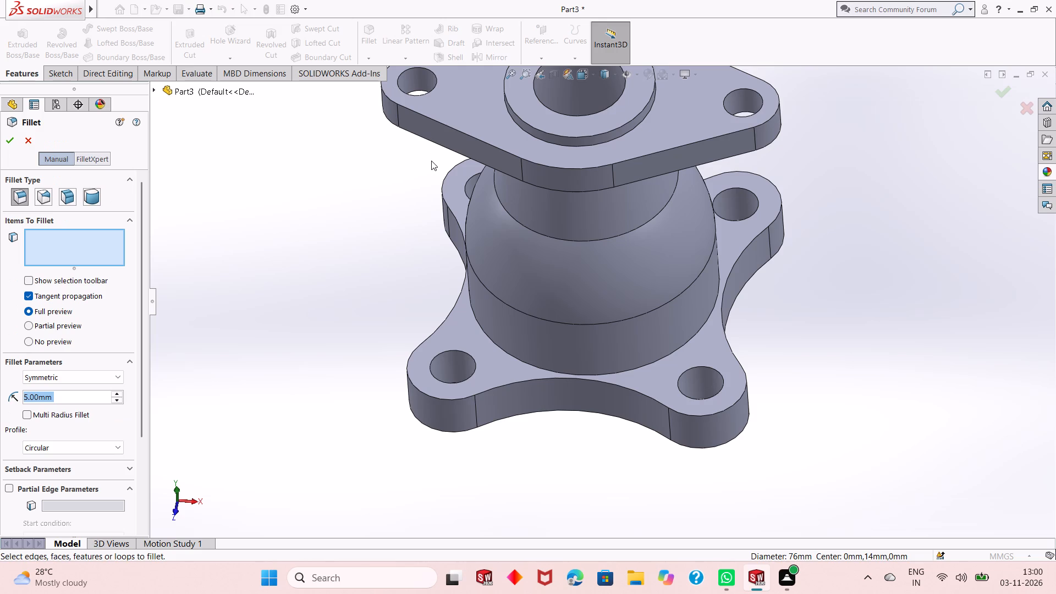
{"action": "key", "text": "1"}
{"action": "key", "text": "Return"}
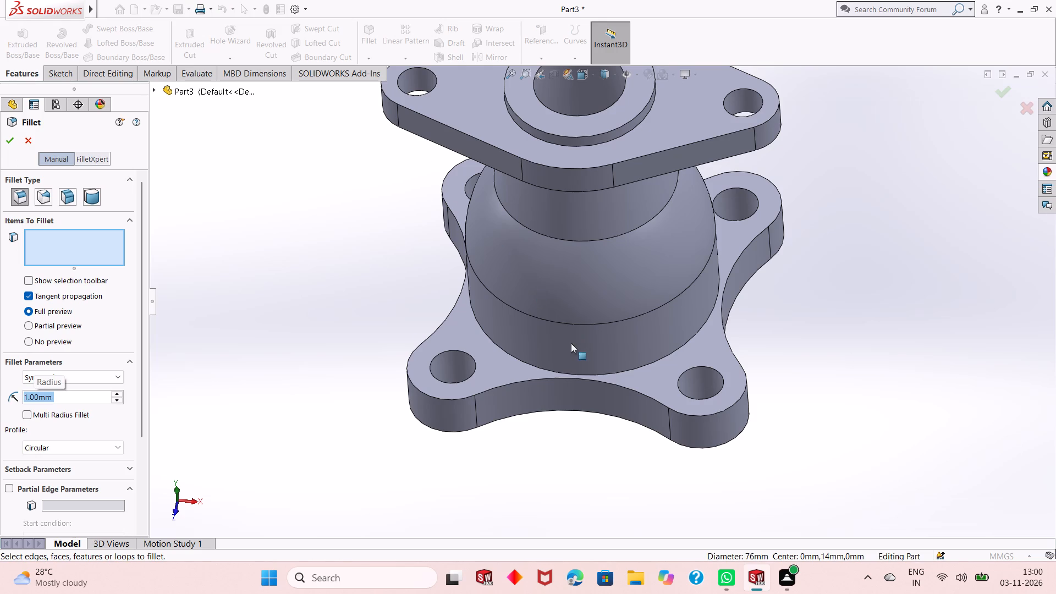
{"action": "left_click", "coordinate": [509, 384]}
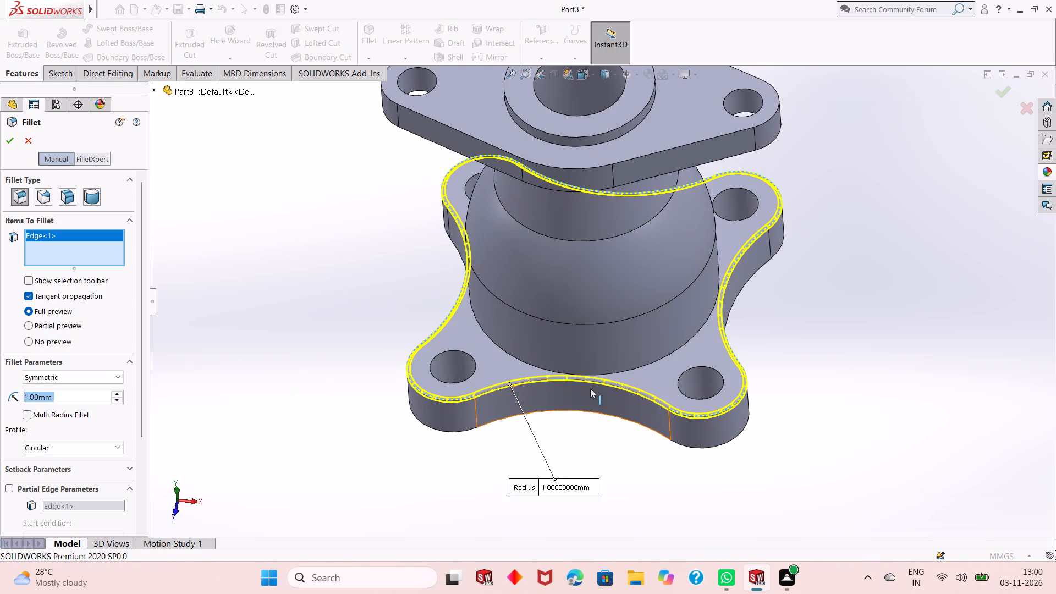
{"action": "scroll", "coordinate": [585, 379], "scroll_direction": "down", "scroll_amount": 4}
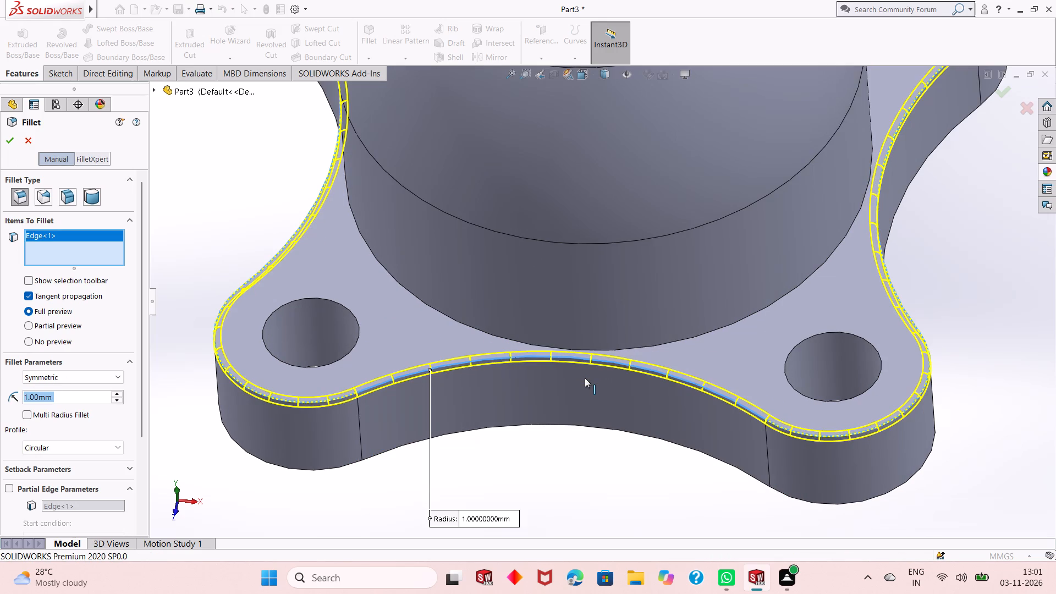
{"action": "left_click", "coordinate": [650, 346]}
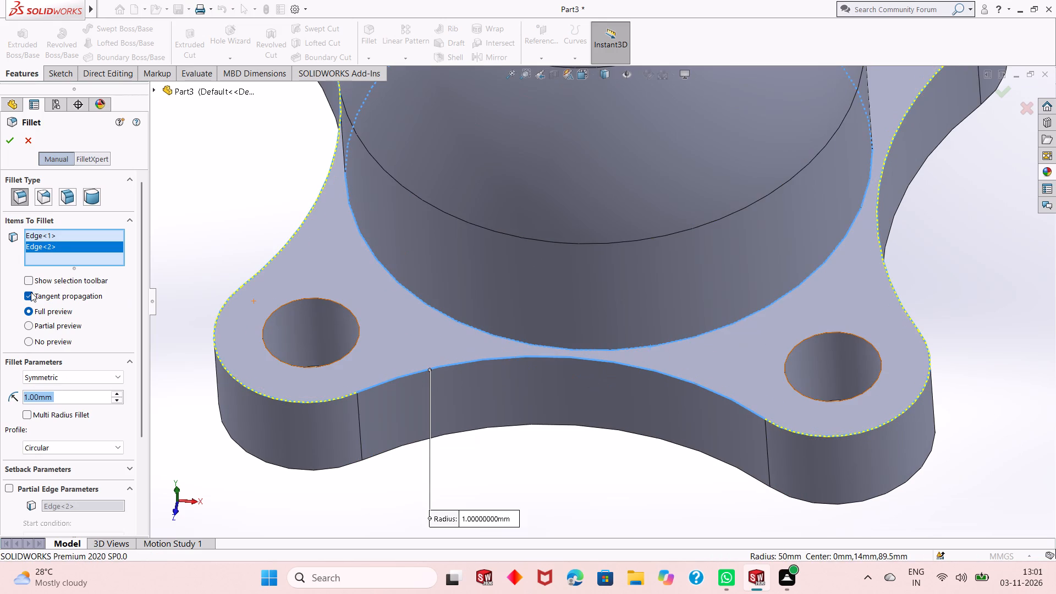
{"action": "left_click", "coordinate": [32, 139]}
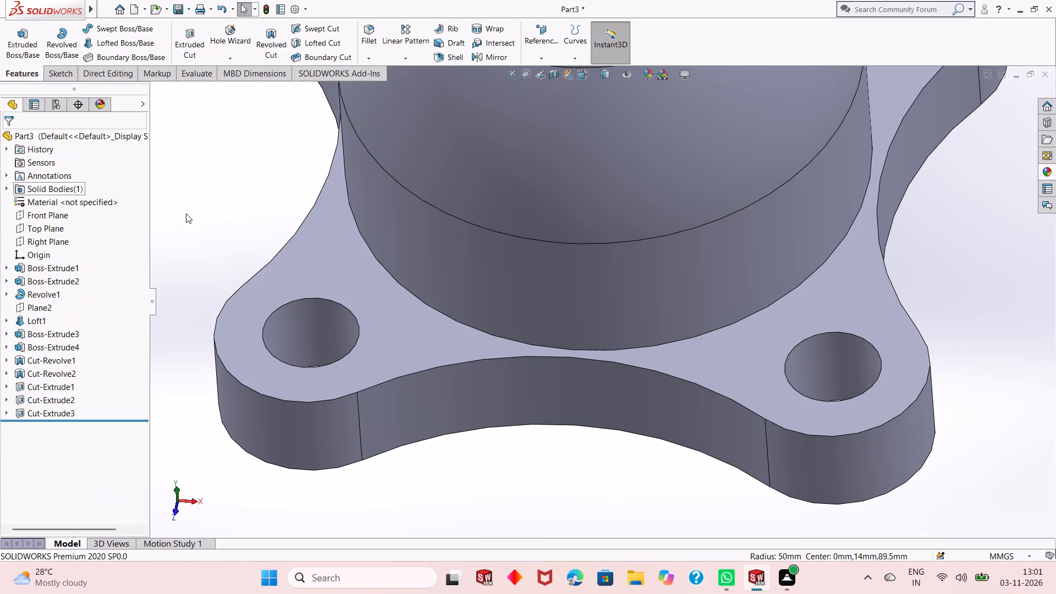
Edit Sketch1 of the four-lobed base and set the radius of the concave arc on its negative-Z side to 52 mm.
{"action": "scroll", "coordinate": [498, 301], "scroll_direction": "up", "scroll_amount": 6}
{"action": "scroll", "coordinate": [595, 291], "scroll_direction": "down", "scroll_amount": 1}
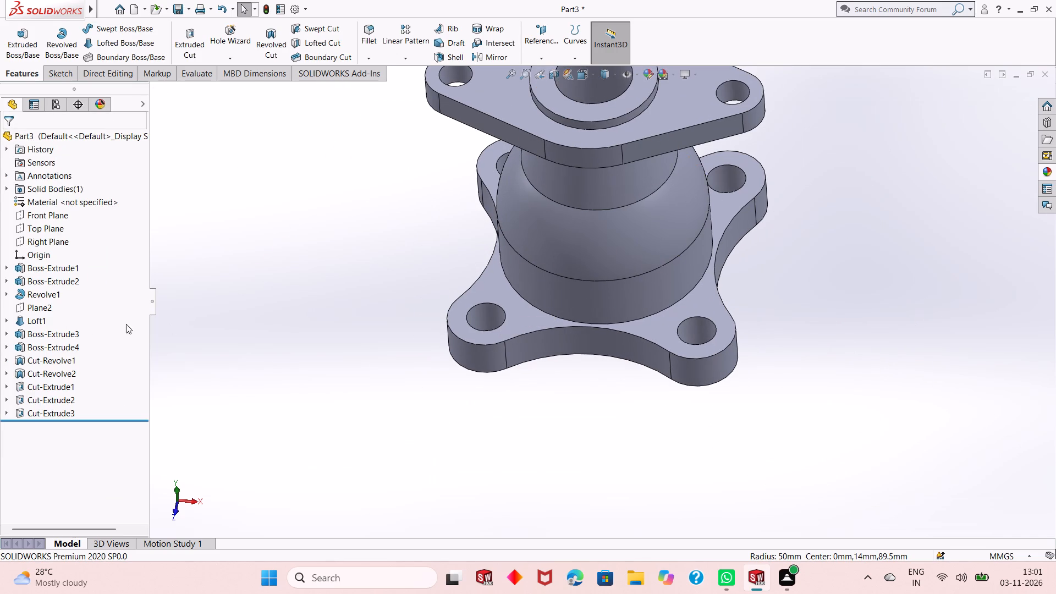
{"action": "left_click", "coordinate": [55, 273]}
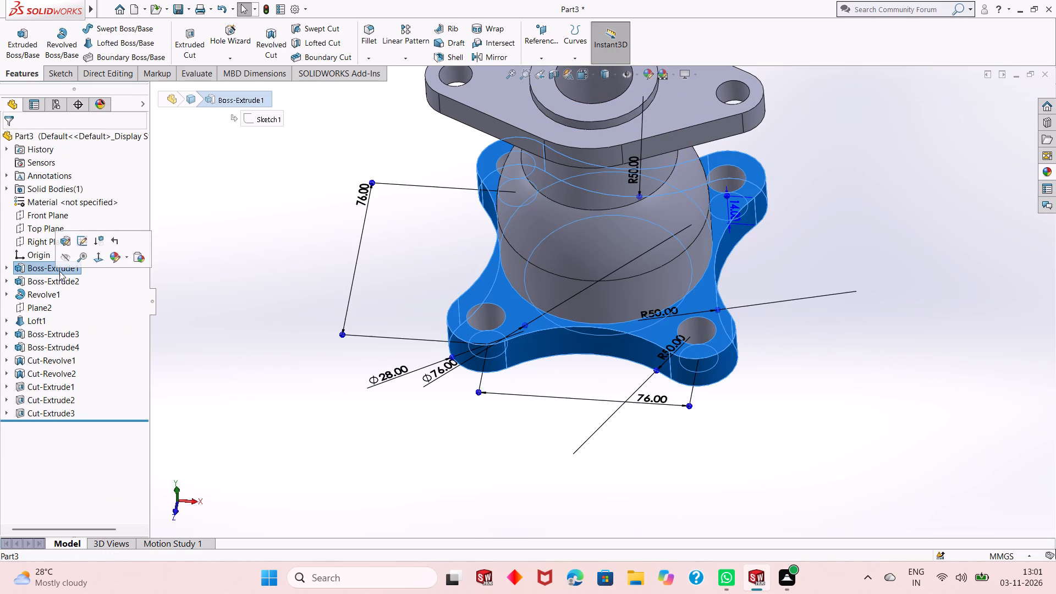
{"action": "left_click", "coordinate": [82, 242]}
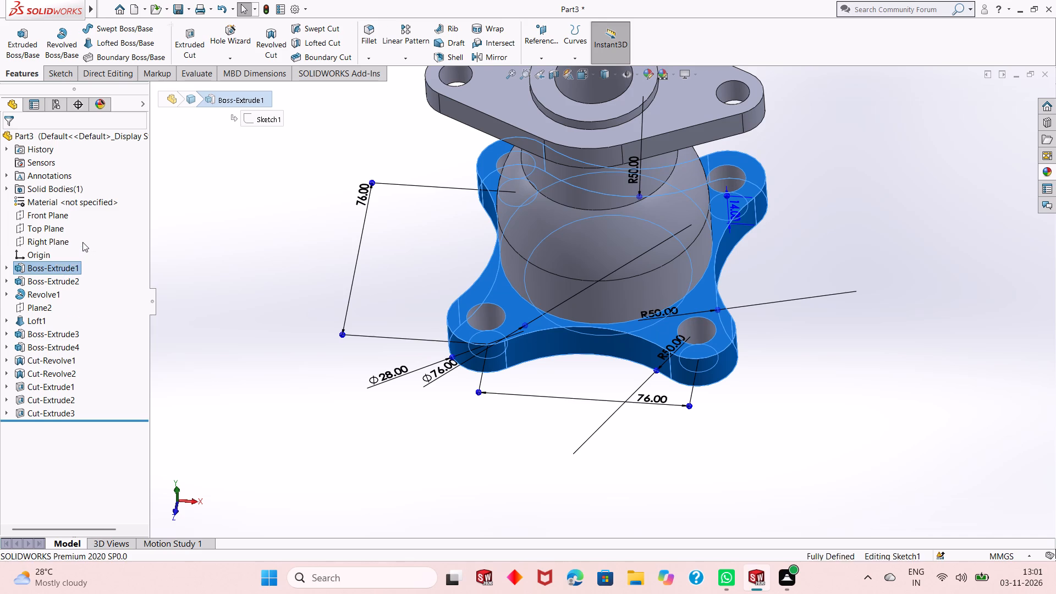
{"action": "middle_click_drag", "start_coordinate": [533, 218], "coordinate": [537, 321]}
{"action": "scroll", "coordinate": [537, 321], "scroll_direction": "up", "scroll_amount": 3}
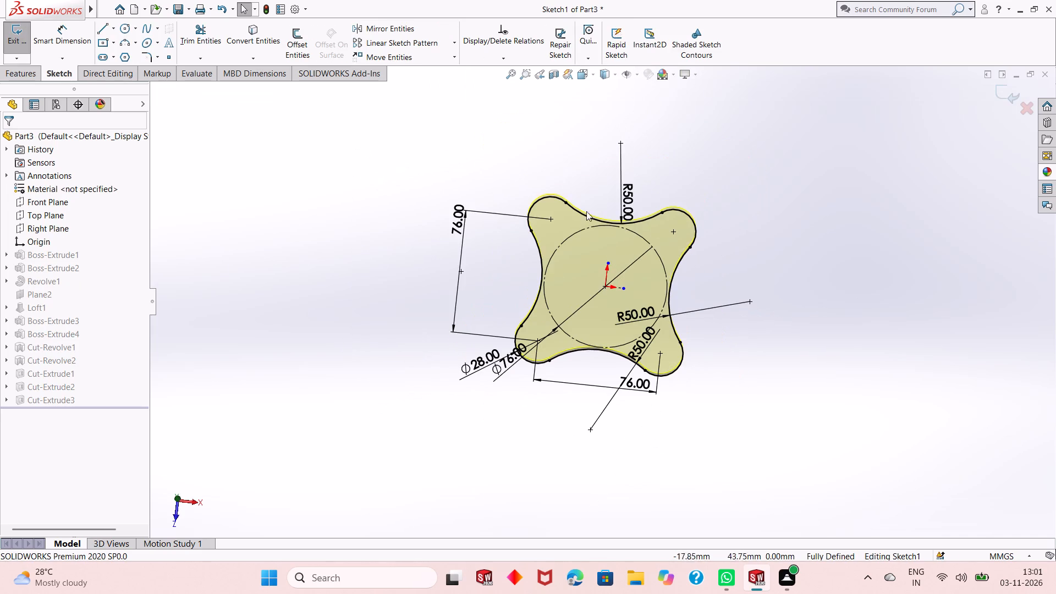
{"action": "scroll", "coordinate": [622, 185], "scroll_direction": "down", "scroll_amount": 4}
{"action": "scroll", "coordinate": [617, 241], "scroll_direction": "down", "scroll_amount": 4}
{"action": "double_click", "coordinate": [617, 285]}
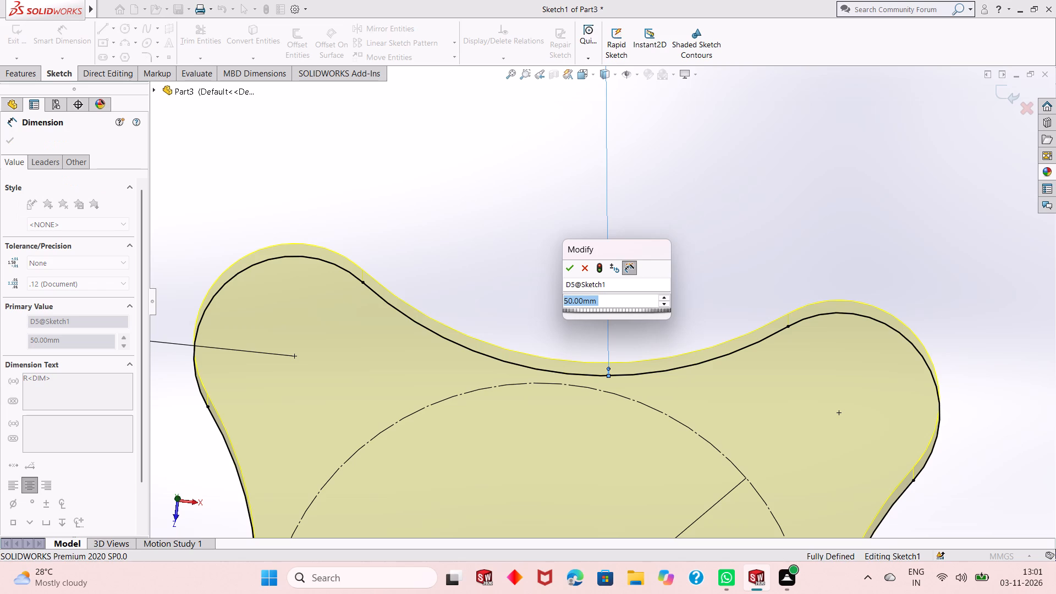
{"action": "type", "text": "52"}
{"action": "key", "text": "Return"}
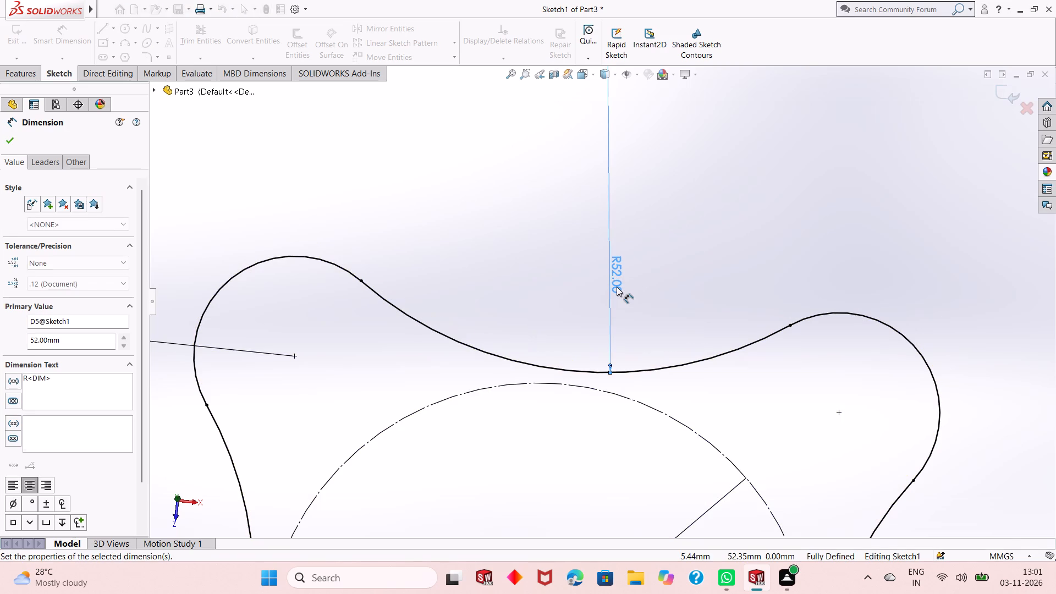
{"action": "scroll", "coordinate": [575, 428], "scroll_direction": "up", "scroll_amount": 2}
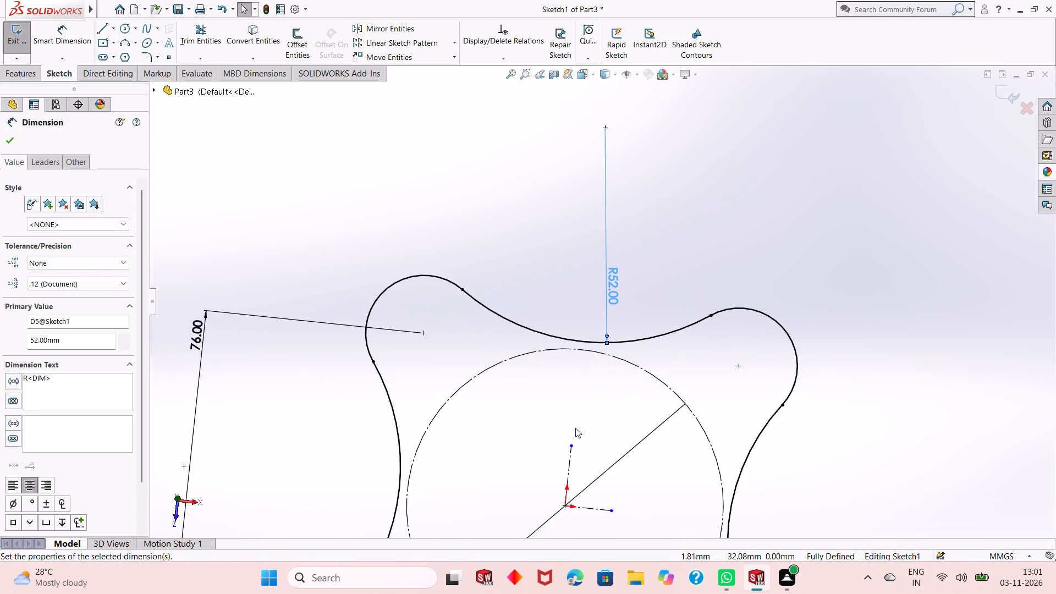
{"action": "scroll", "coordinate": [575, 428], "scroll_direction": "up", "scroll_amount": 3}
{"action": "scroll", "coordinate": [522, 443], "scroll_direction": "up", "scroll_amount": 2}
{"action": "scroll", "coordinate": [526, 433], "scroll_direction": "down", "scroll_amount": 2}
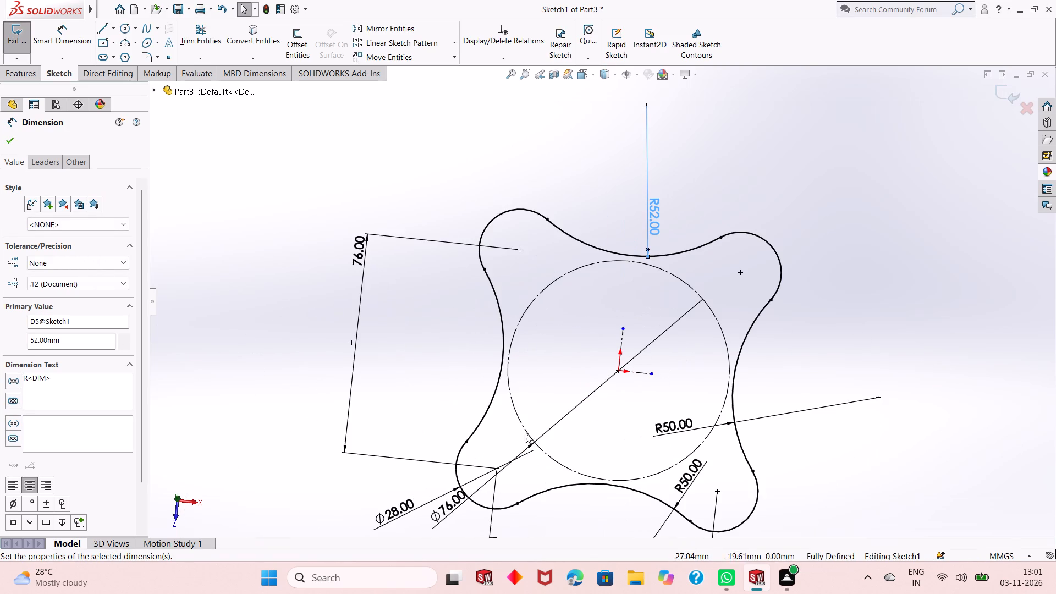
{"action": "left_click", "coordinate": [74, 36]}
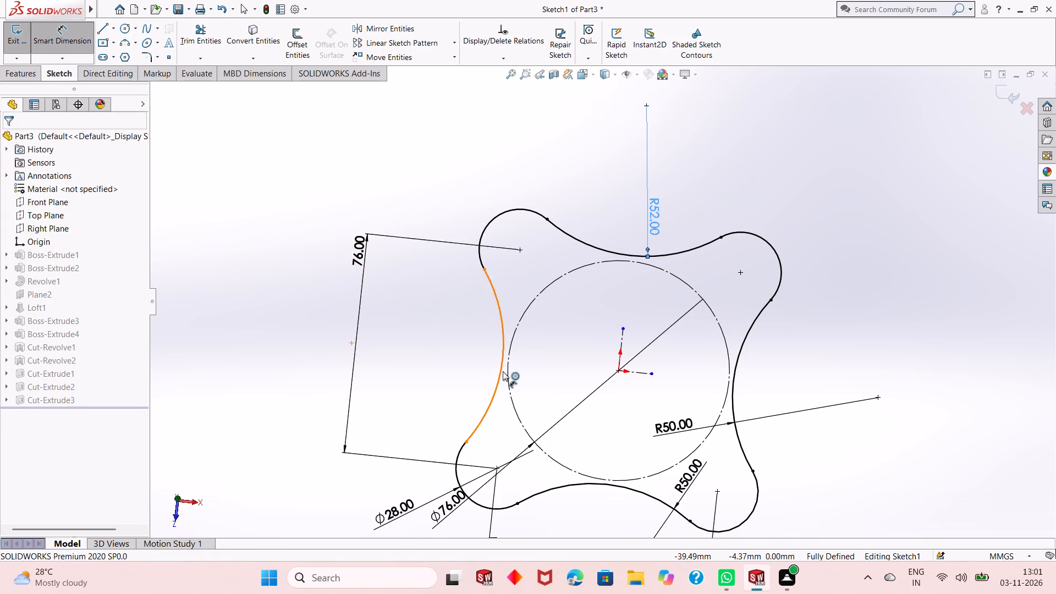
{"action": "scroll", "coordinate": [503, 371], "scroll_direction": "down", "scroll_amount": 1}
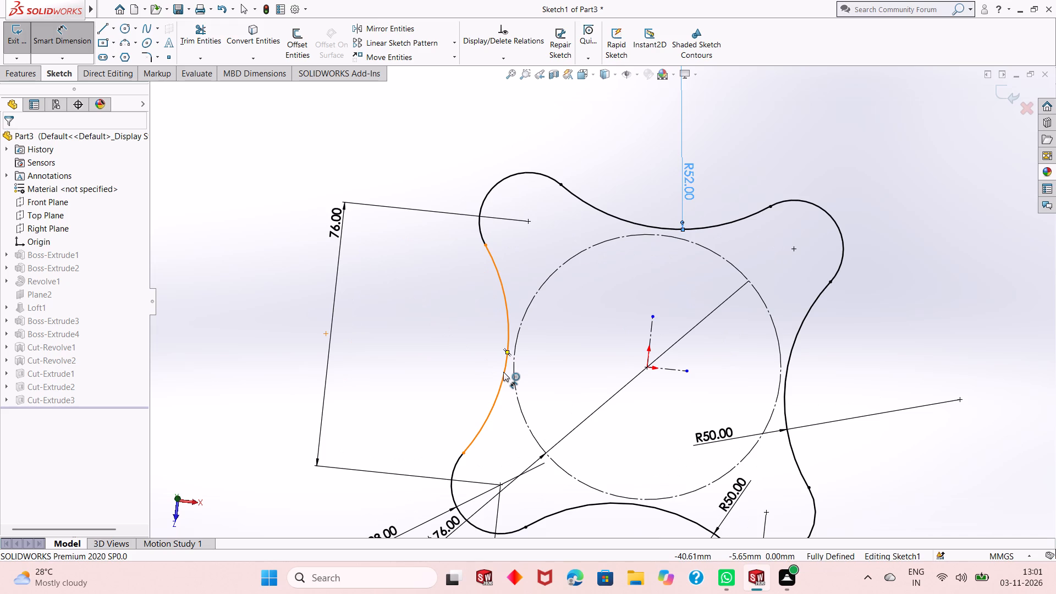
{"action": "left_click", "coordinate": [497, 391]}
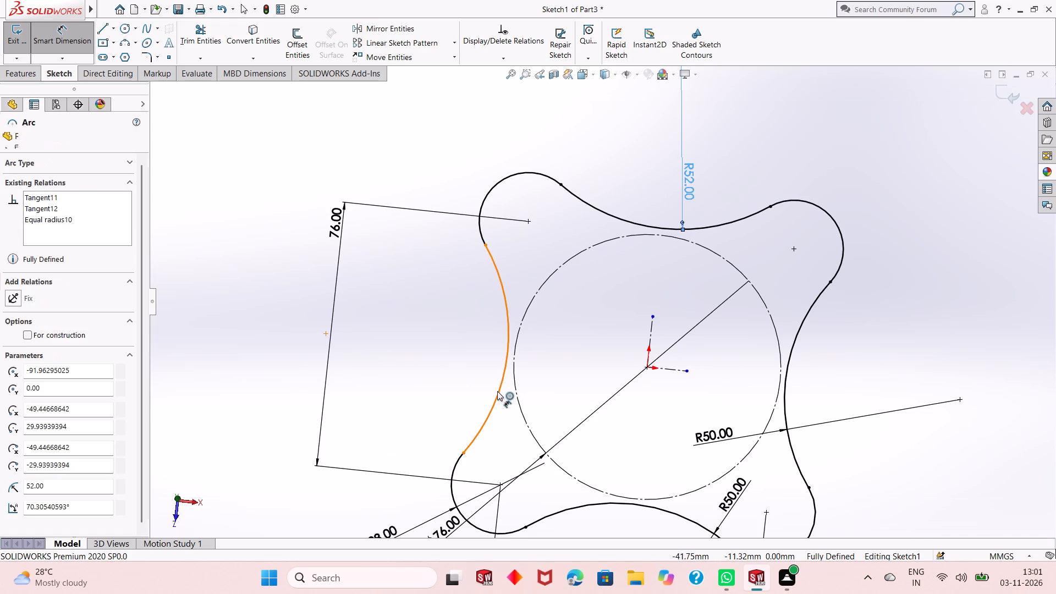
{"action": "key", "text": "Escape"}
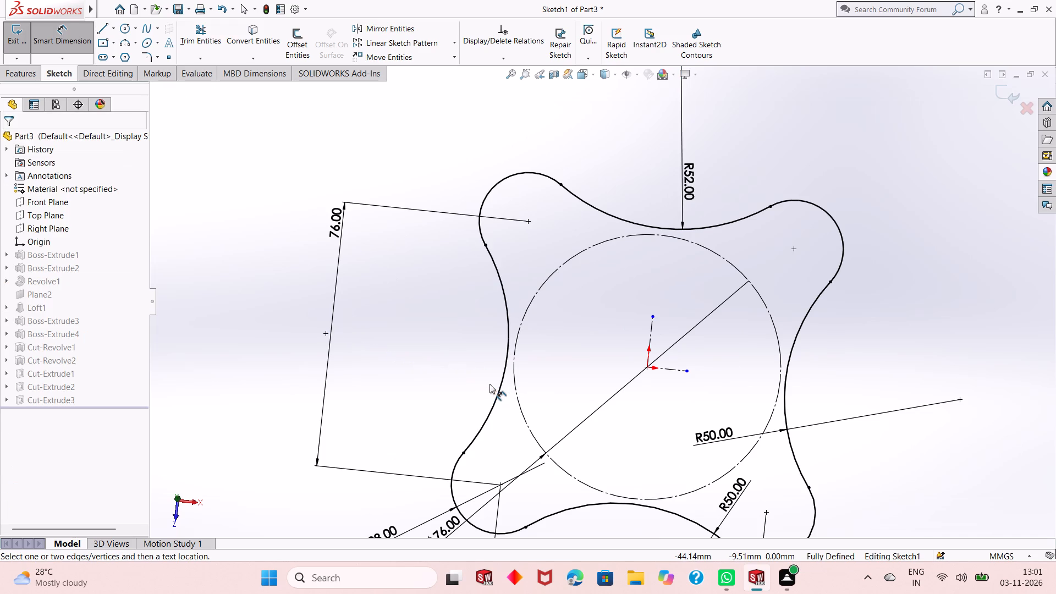
Exit the base profile sketch and rebuild the part.
{"action": "left_click", "coordinate": [995, 92]}
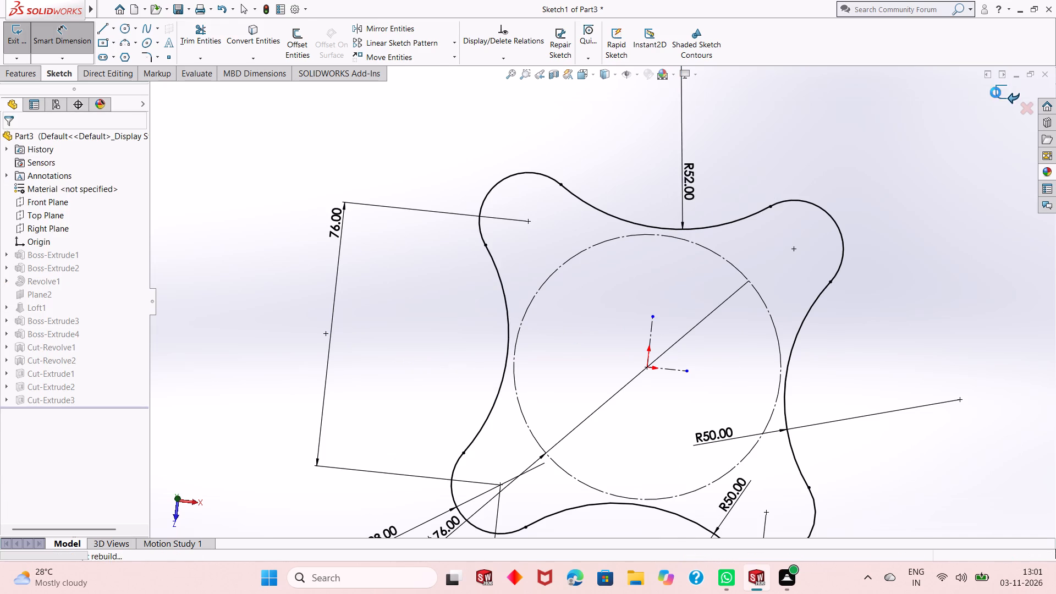
Examine the narrow strip between the cylindrical body and the base flange's concave edges from several angles.
{"action": "scroll", "coordinate": [665, 333], "scroll_direction": "up", "scroll_amount": 1}
{"action": "middle_click_drag", "start_coordinate": [673, 459], "coordinate": [664, 439]}
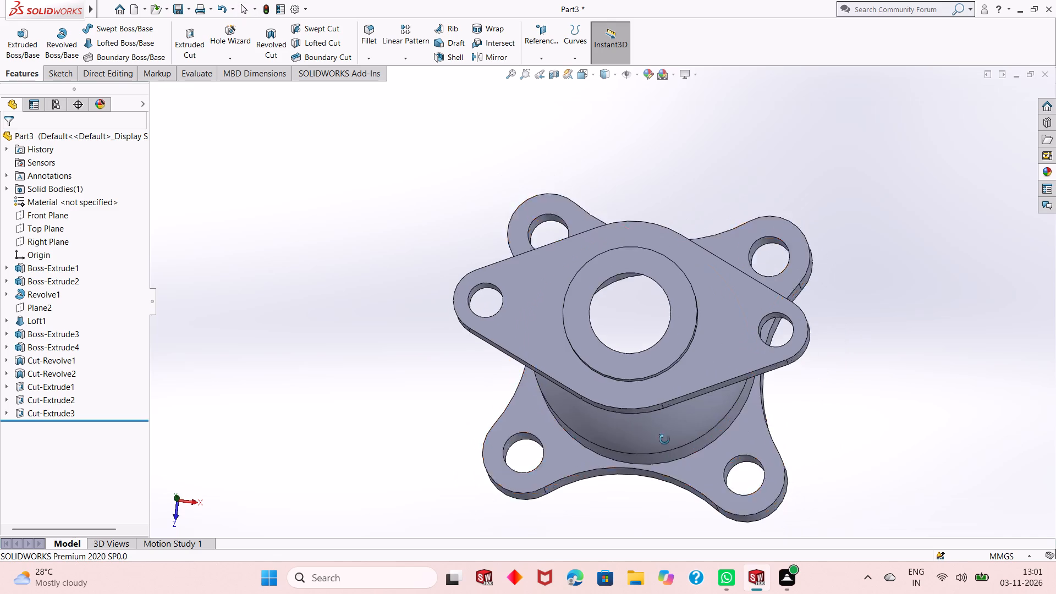
{"action": "middle_click_drag", "start_coordinate": [664, 439], "coordinate": [660, 389]}
{"action": "scroll", "coordinate": [654, 433], "scroll_direction": "down", "scroll_amount": 3}
{"action": "scroll", "coordinate": [643, 488], "scroll_direction": "up", "scroll_amount": 1}
{"action": "middle_click_drag", "start_coordinate": [692, 529], "coordinate": [676, 483]}
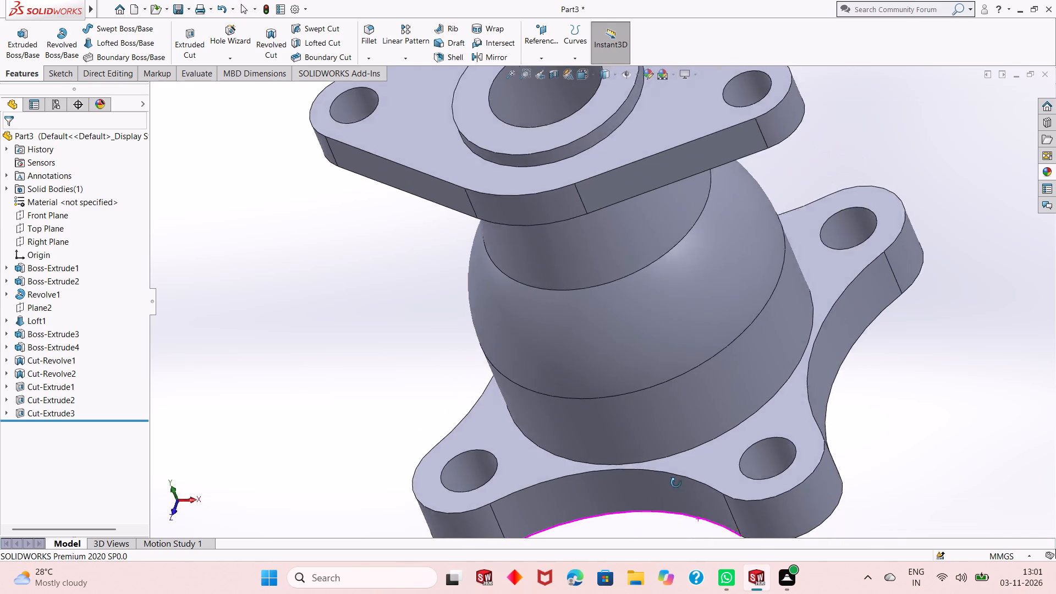
{"action": "middle_click_drag", "start_coordinate": [676, 483], "coordinate": [674, 481]}
{"action": "middle_click_drag", "start_coordinate": [669, 481], "coordinate": [646, 504]}
{"action": "scroll", "coordinate": [643, 481], "scroll_direction": "down", "scroll_amount": 3}
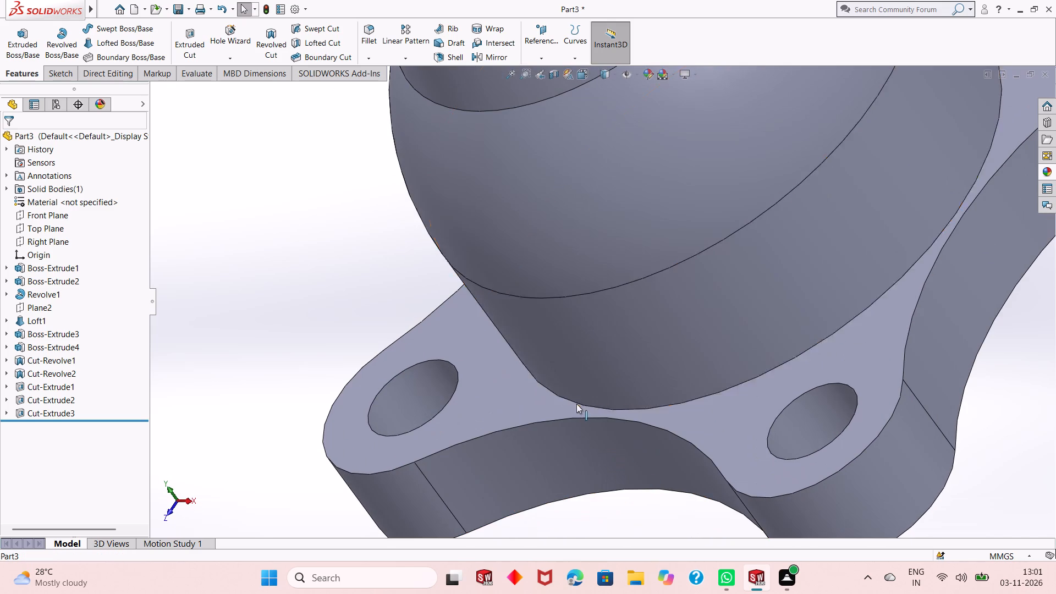
{"action": "middle_click_drag", "start_coordinate": [581, 411], "coordinate": [597, 450]}
{"action": "scroll", "coordinate": [597, 446], "scroll_direction": "up", "scroll_amount": 1}
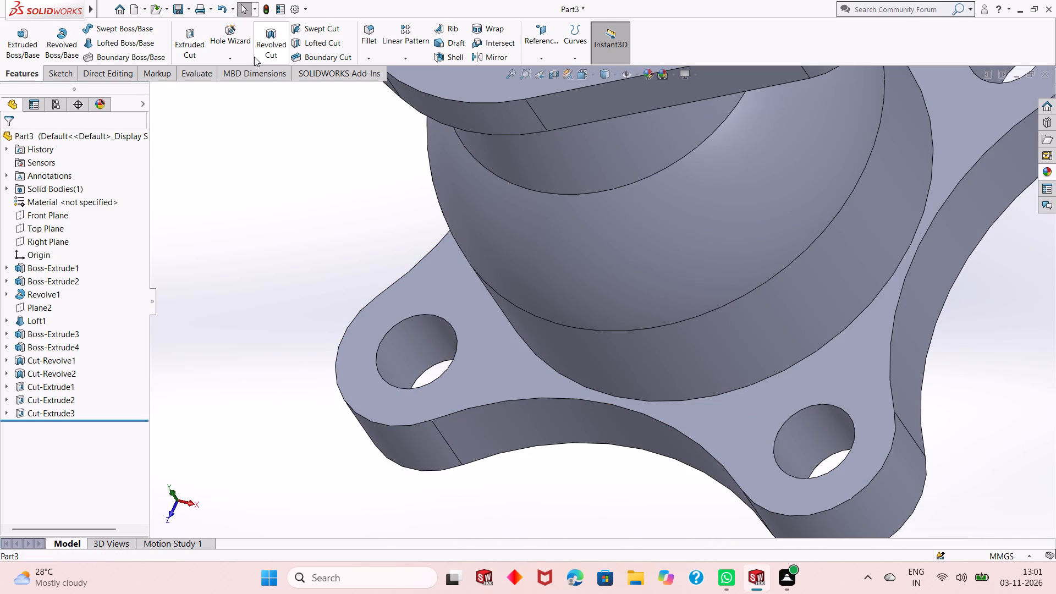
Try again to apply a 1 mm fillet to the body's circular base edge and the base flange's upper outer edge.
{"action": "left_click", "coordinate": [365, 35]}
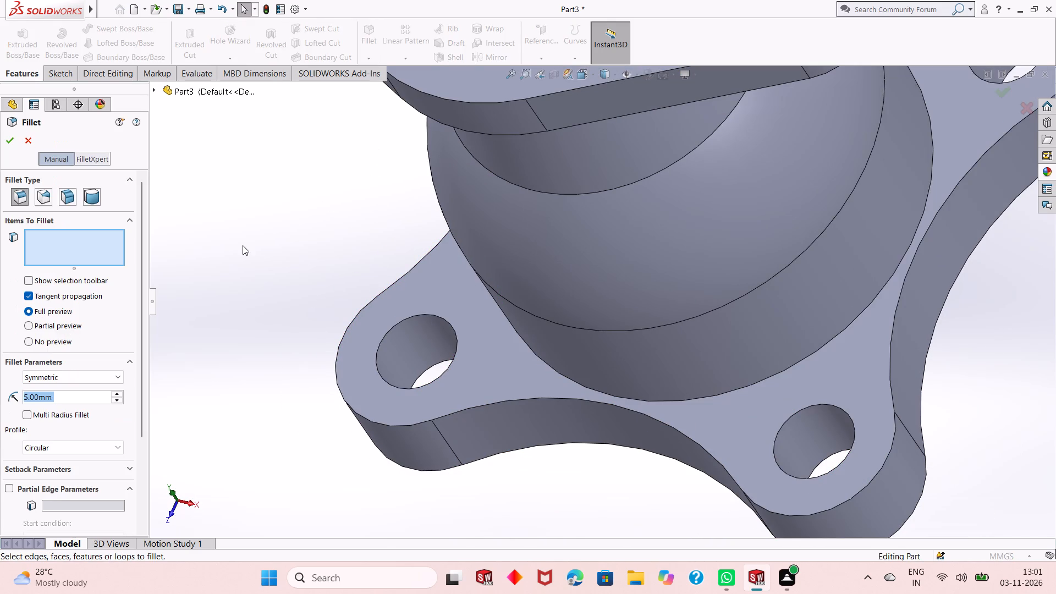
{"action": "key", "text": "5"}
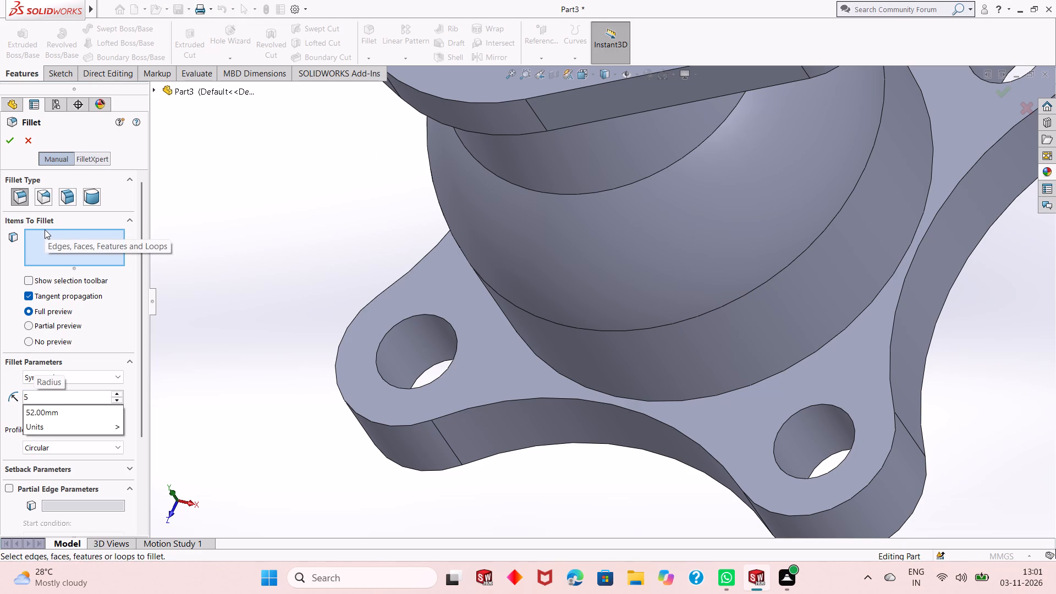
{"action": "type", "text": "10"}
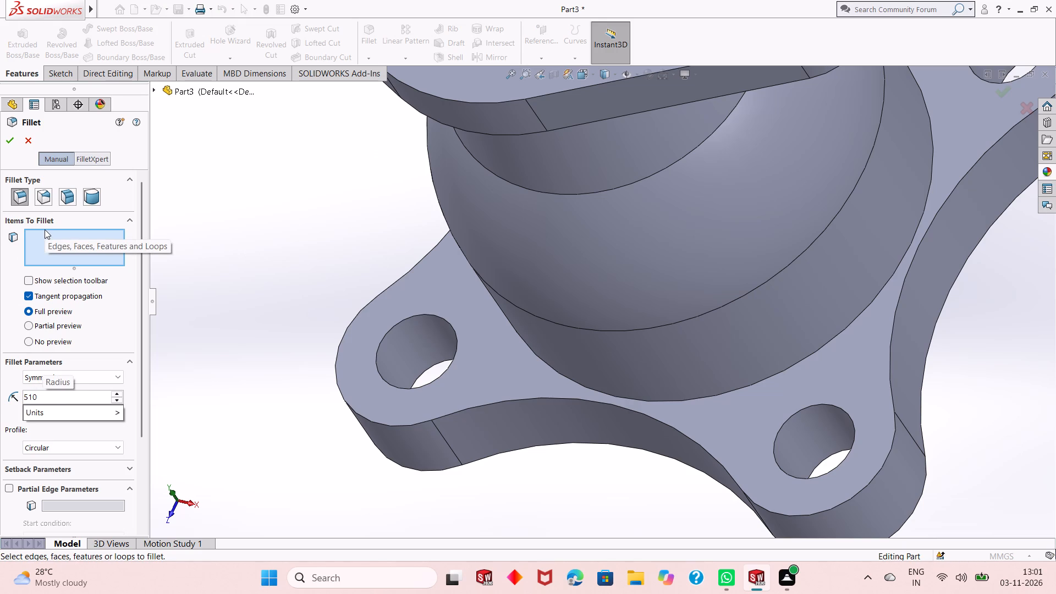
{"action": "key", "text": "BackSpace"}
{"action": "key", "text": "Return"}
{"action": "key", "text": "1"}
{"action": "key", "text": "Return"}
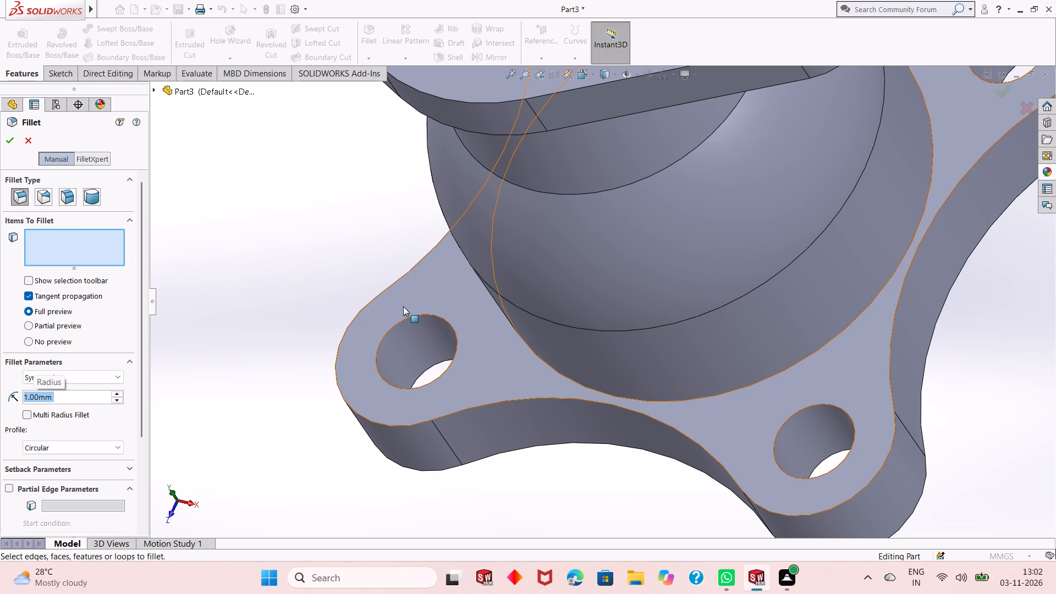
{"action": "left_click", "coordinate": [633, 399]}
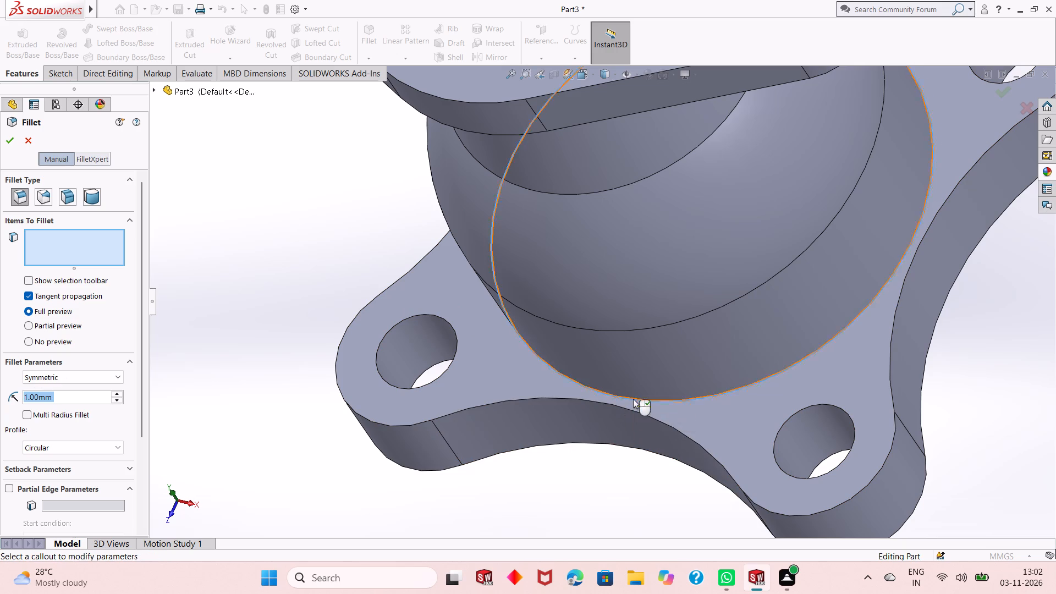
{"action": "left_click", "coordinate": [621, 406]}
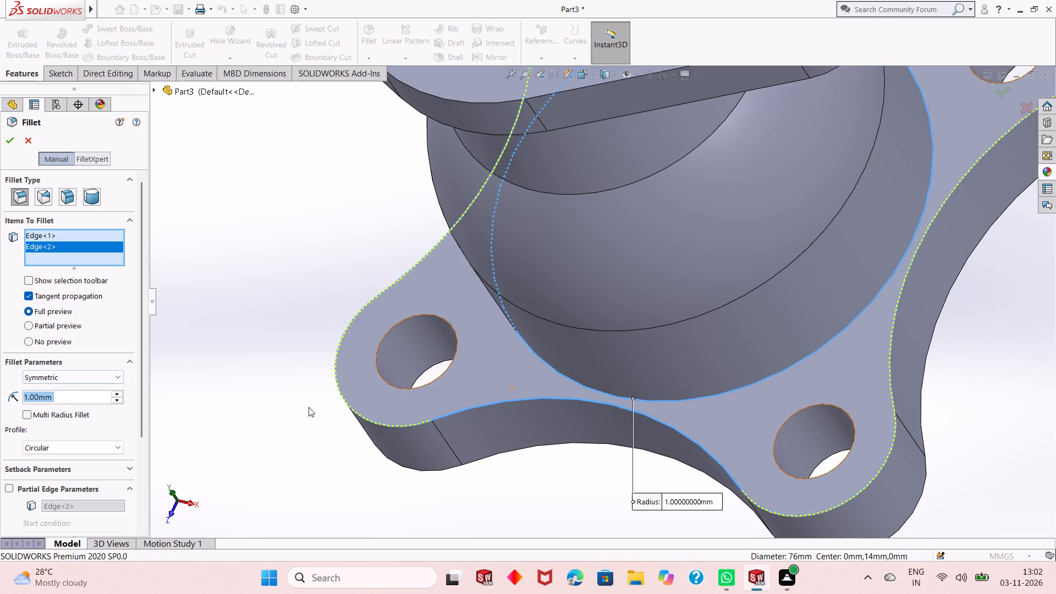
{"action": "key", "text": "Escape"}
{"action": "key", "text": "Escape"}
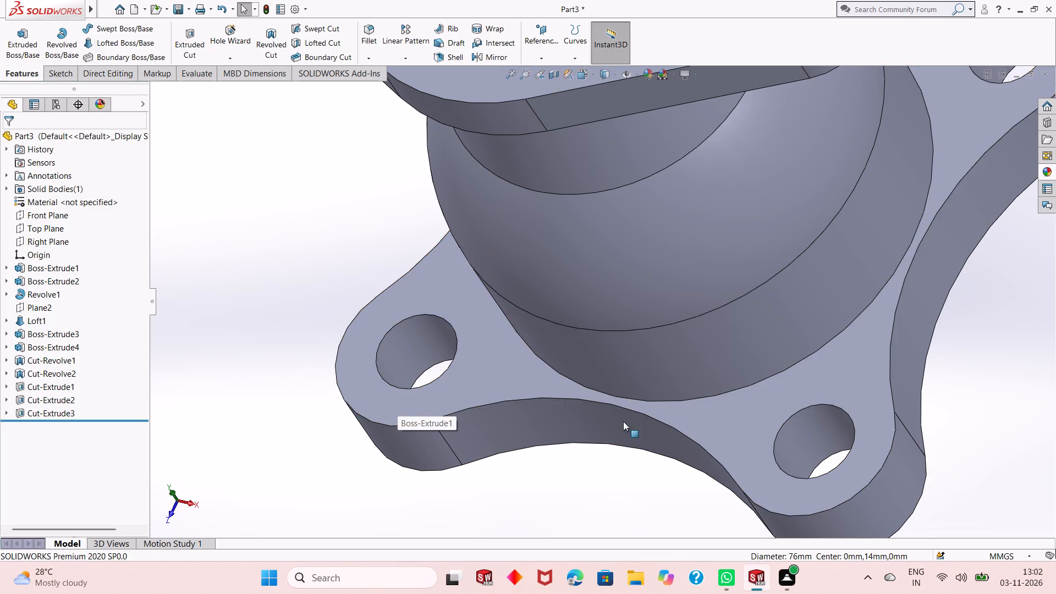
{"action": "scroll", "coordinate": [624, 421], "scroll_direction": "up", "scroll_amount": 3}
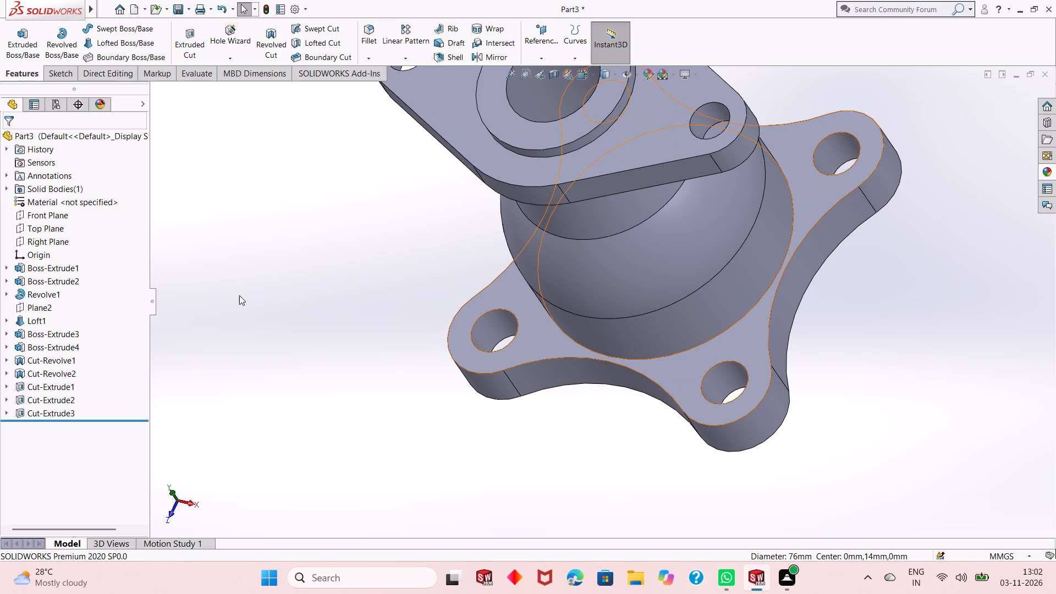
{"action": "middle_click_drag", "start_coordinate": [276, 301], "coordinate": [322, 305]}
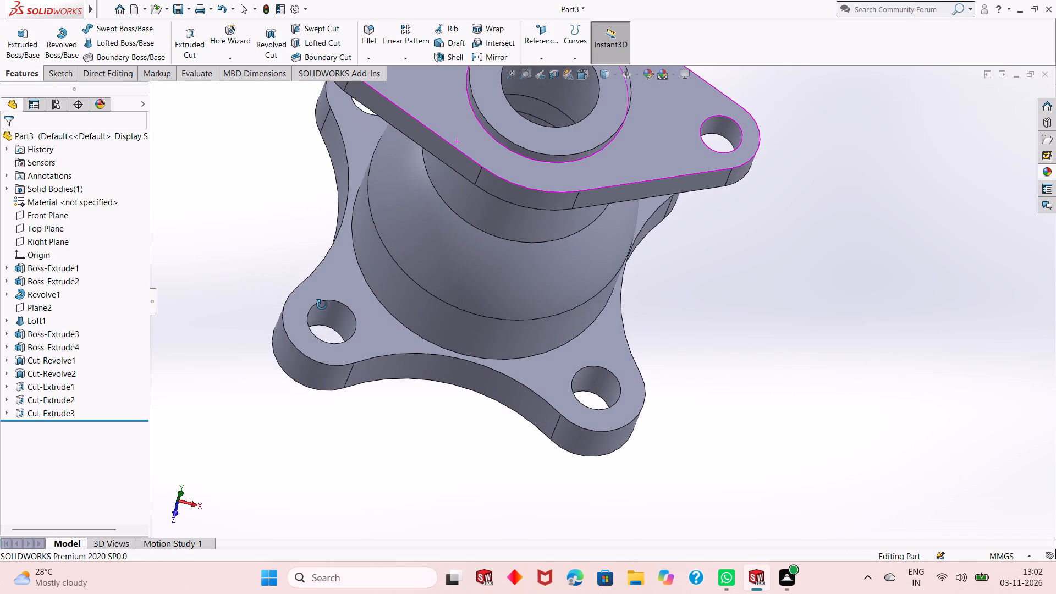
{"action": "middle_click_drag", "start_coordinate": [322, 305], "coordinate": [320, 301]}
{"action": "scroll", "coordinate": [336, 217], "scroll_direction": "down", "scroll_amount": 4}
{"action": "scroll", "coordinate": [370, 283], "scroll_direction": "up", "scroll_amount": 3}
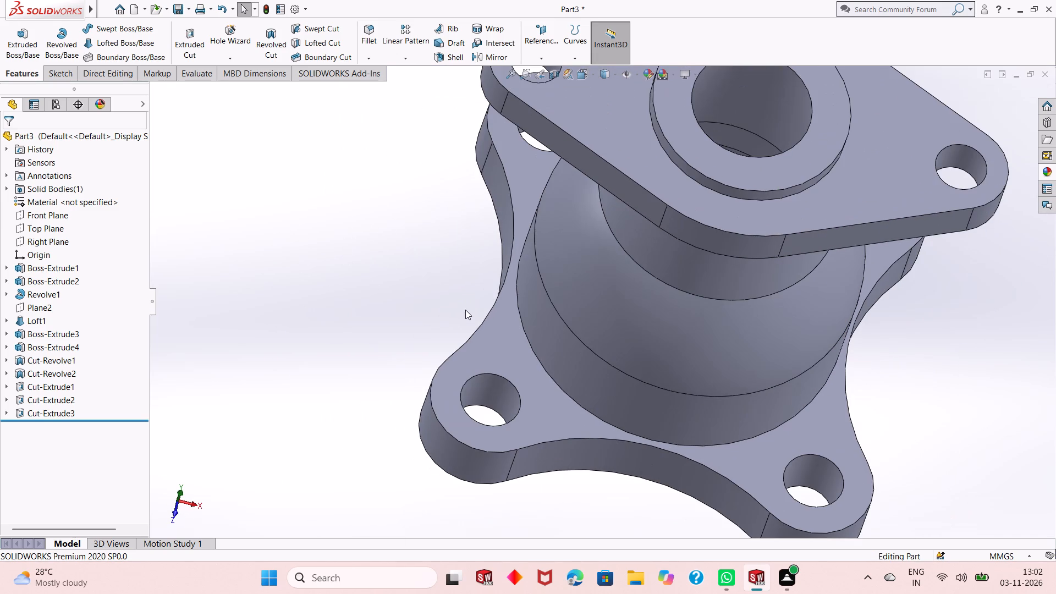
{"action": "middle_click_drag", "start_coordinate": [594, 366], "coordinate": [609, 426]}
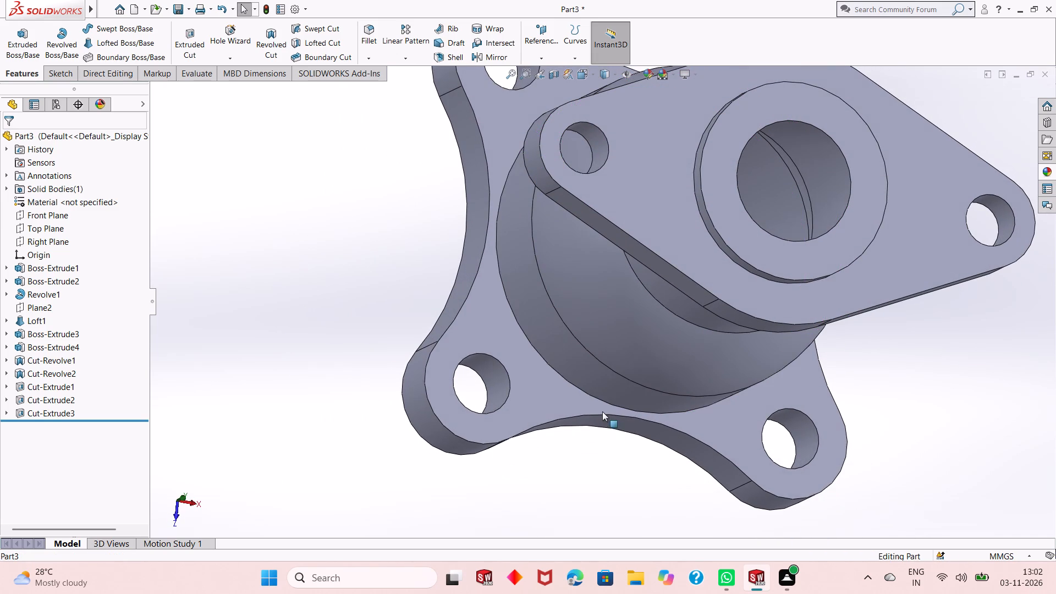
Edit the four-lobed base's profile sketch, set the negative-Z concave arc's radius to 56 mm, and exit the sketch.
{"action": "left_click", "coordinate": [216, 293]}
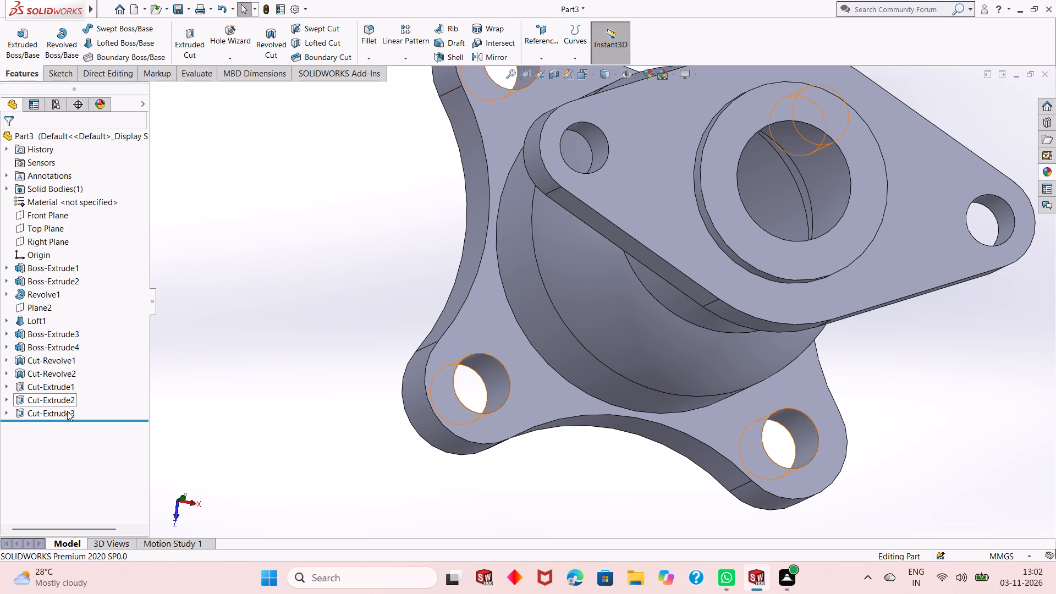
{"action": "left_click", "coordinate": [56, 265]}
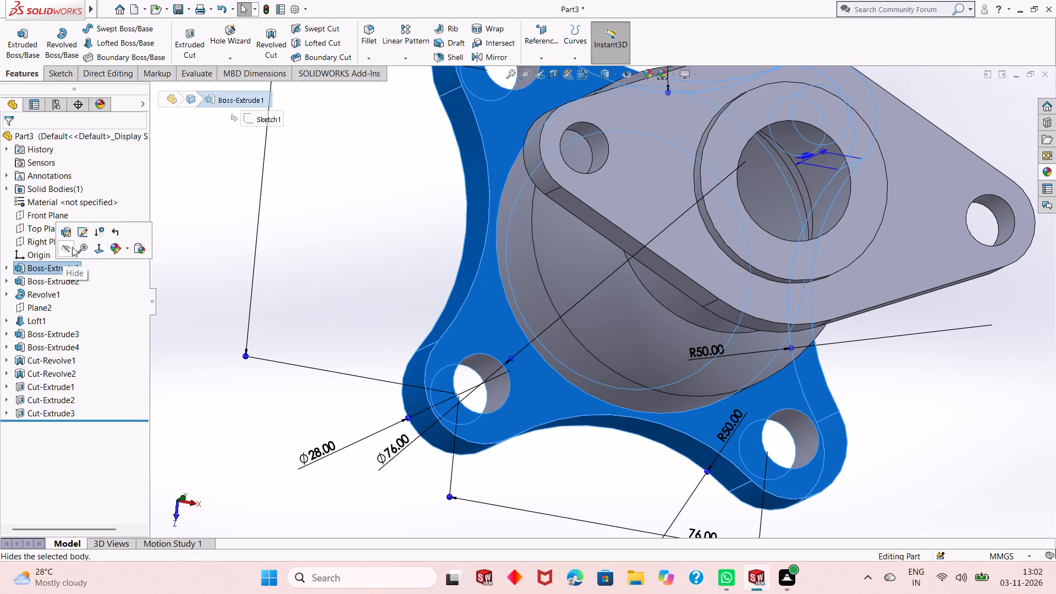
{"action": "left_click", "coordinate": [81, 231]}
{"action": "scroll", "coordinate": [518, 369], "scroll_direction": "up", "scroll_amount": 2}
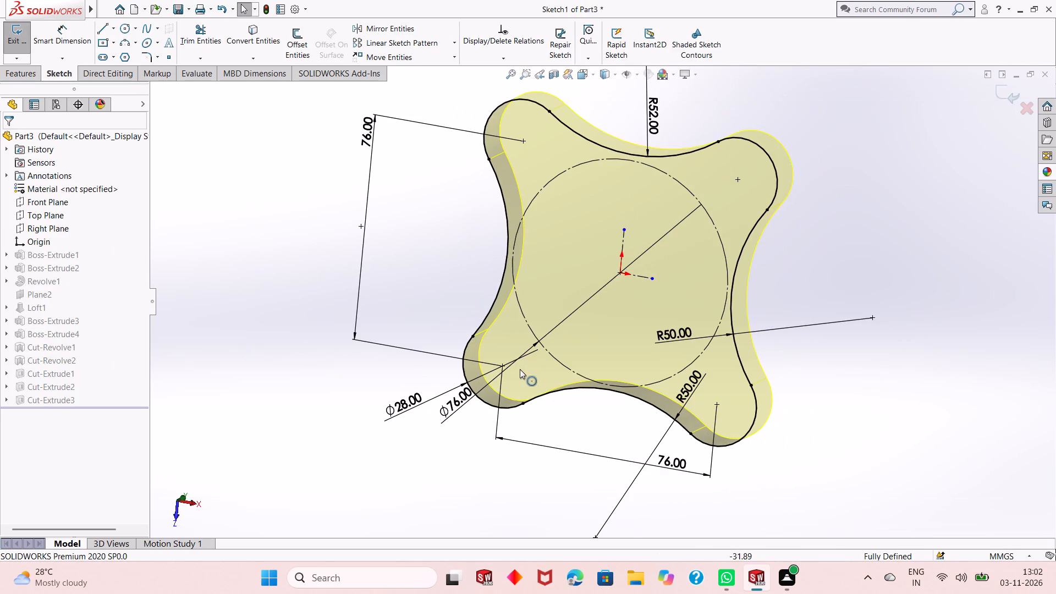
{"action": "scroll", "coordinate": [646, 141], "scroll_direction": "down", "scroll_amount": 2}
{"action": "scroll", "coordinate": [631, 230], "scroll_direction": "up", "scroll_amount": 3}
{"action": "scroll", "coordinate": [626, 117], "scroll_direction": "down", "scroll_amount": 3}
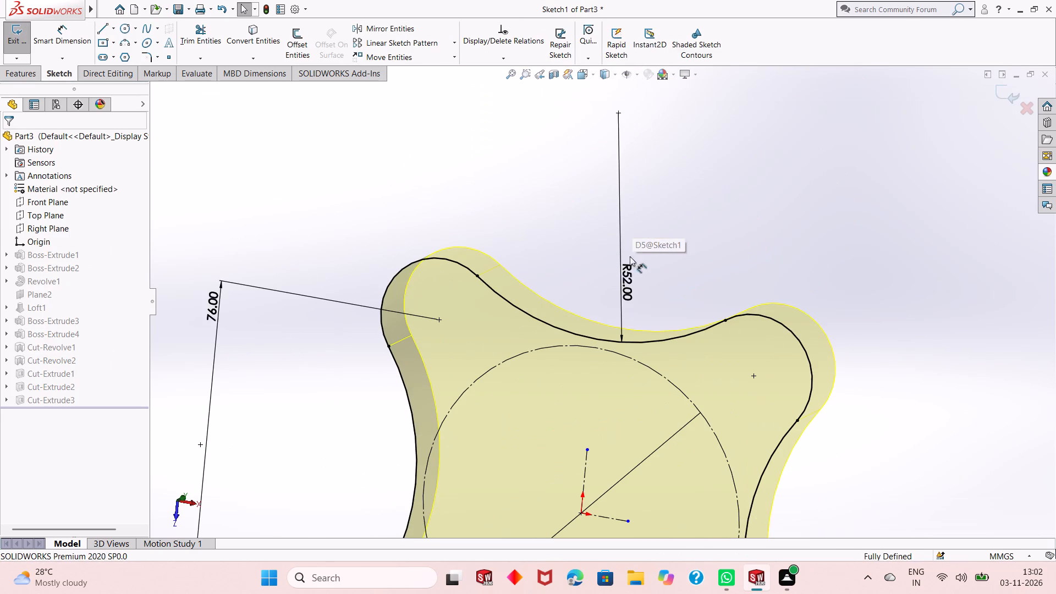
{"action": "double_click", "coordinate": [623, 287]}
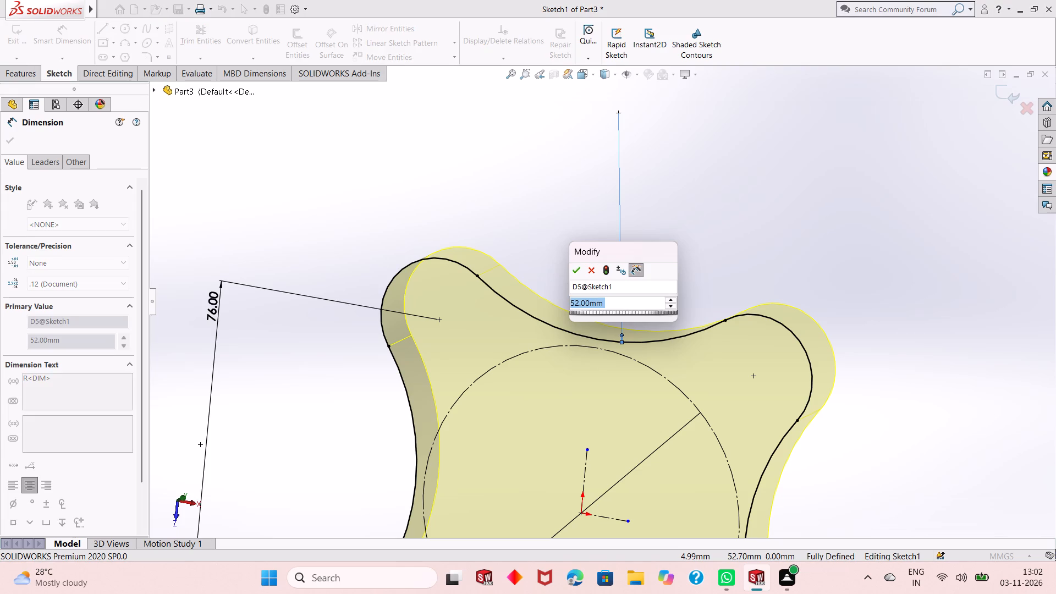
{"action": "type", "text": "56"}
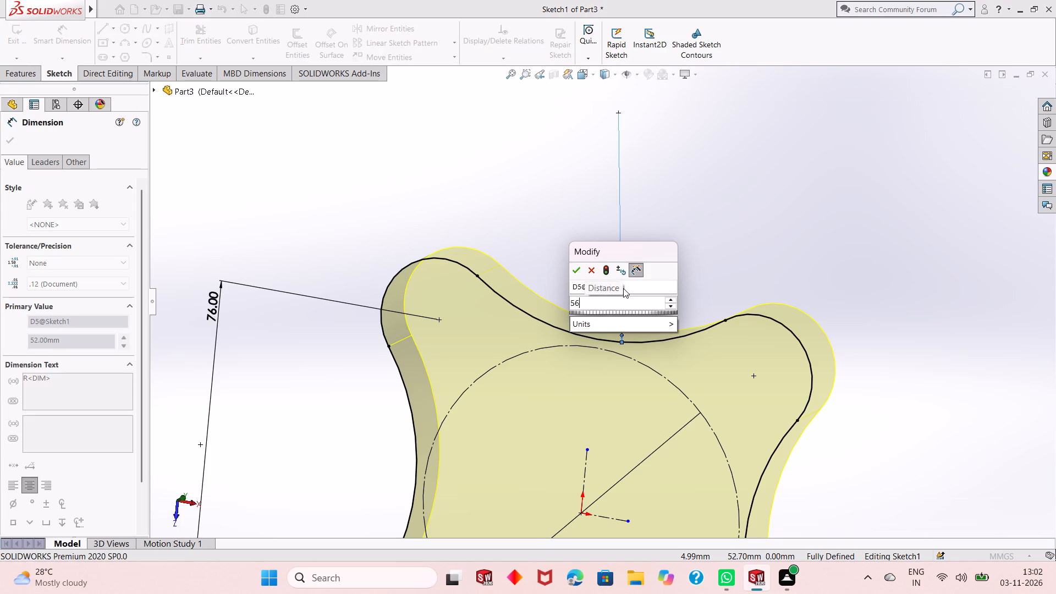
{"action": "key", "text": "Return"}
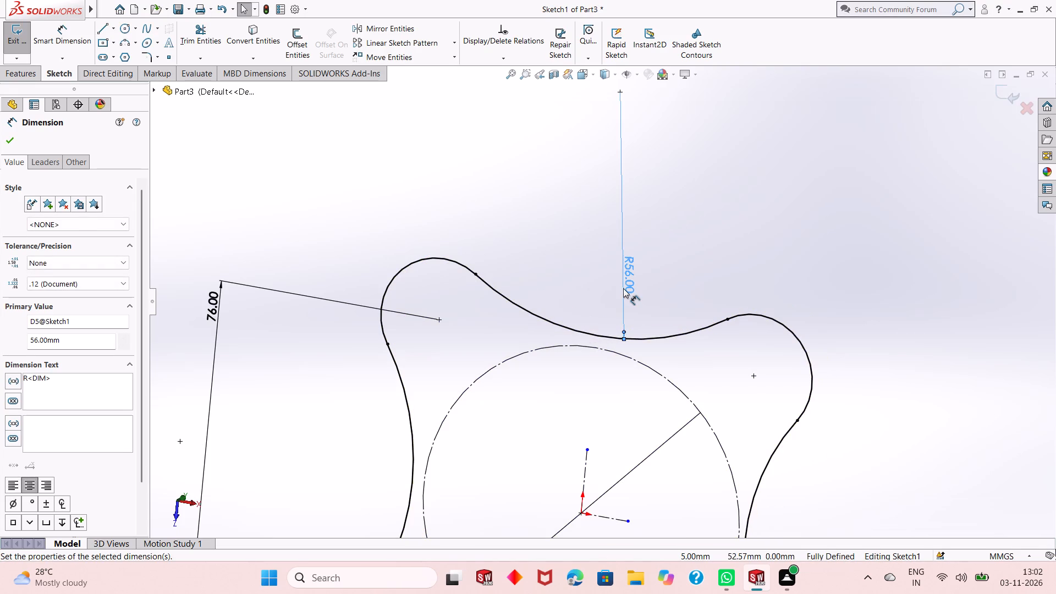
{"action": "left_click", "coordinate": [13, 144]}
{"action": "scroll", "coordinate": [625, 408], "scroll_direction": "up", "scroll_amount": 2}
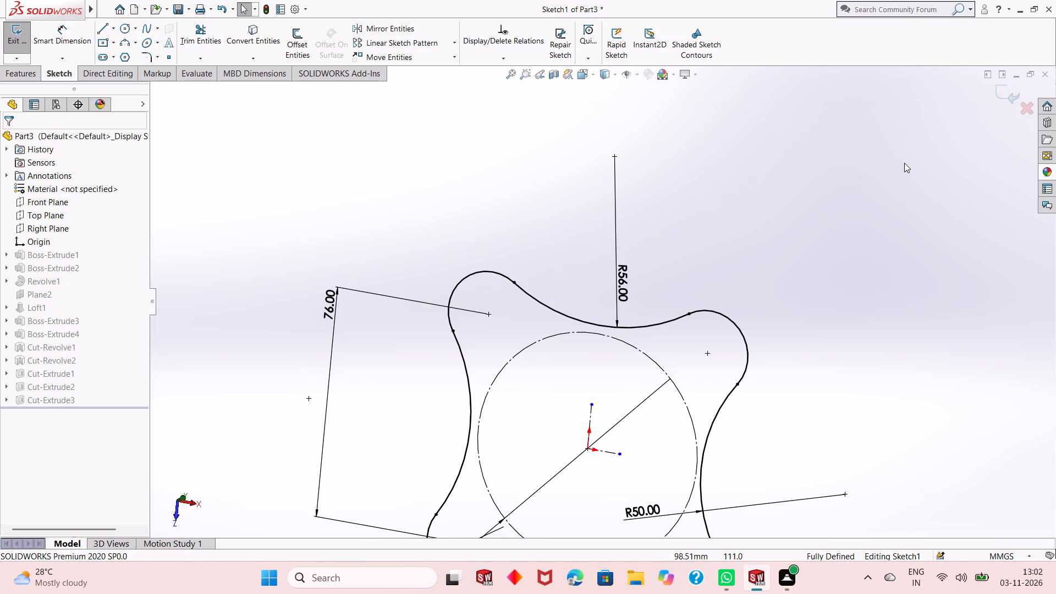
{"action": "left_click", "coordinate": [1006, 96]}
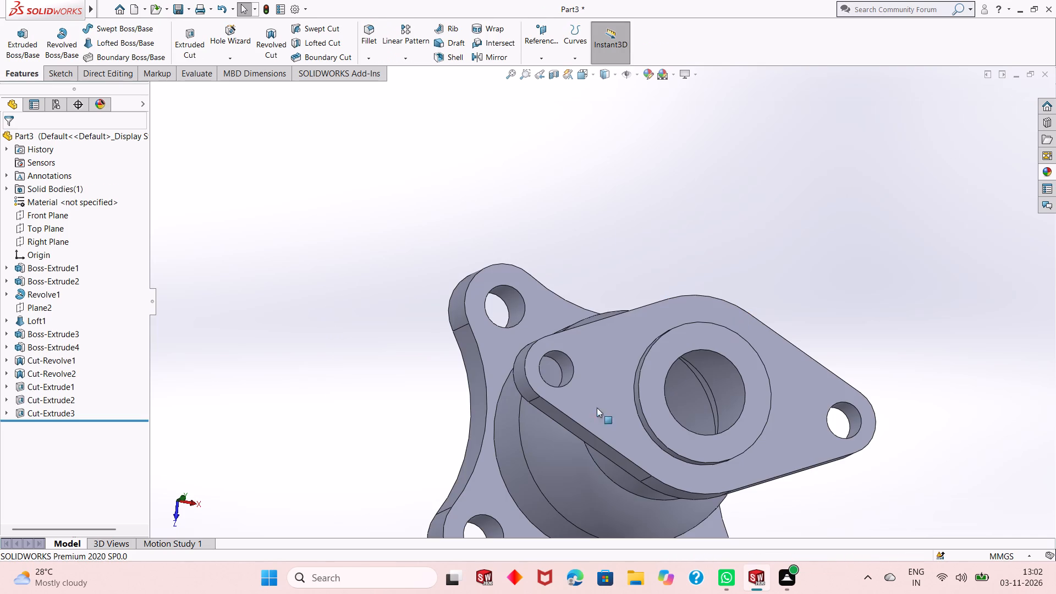
Examine the strip between the cylindrical body's base edge and the base flange's concave edges from several angles.
{"action": "middle_click_drag", "start_coordinate": [574, 417], "coordinate": [559, 426]}
{"action": "scroll", "coordinate": [586, 452], "scroll_direction": "up", "scroll_amount": 3}
{"action": "middle_click_drag", "start_coordinate": [626, 477], "coordinate": [624, 445]}
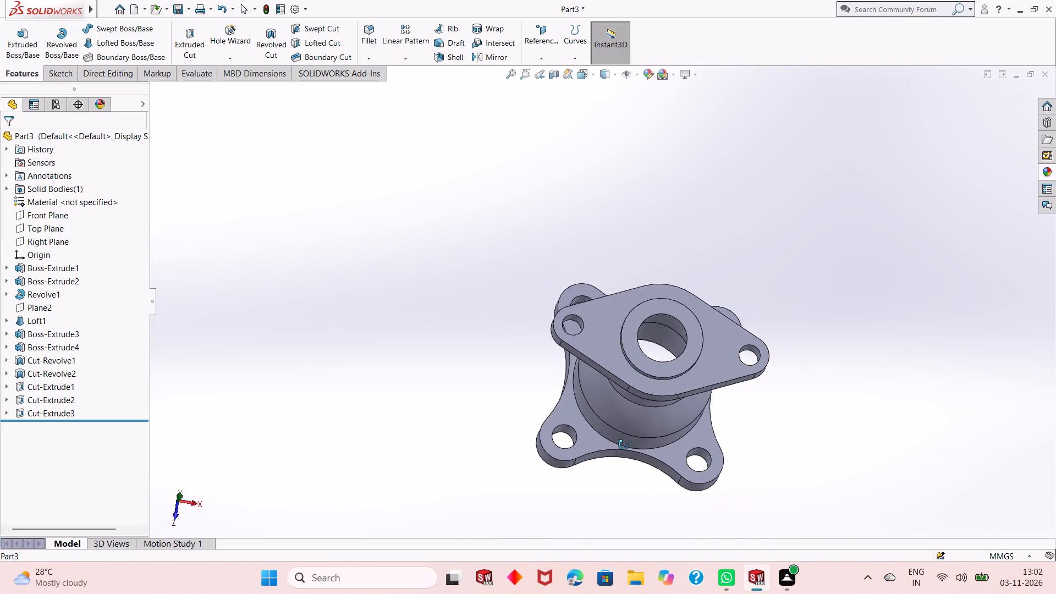
{"action": "middle_click_drag", "start_coordinate": [624, 445], "coordinate": [700, 498]}
{"action": "scroll", "coordinate": [706, 429], "scroll_direction": "down", "scroll_amount": 4}
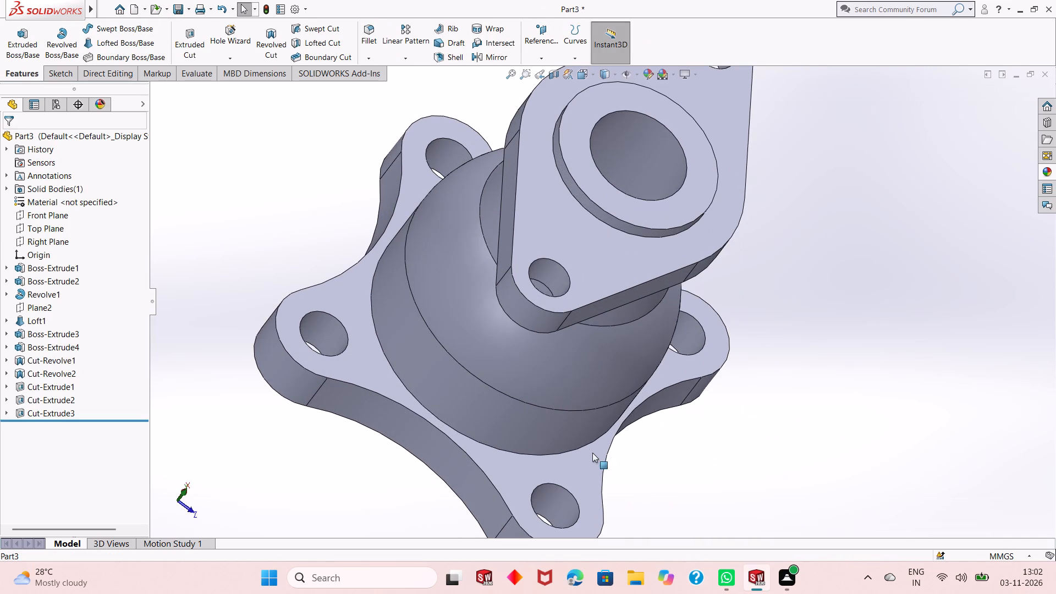
{"action": "middle_click_drag", "start_coordinate": [581, 449], "coordinate": [574, 464]}
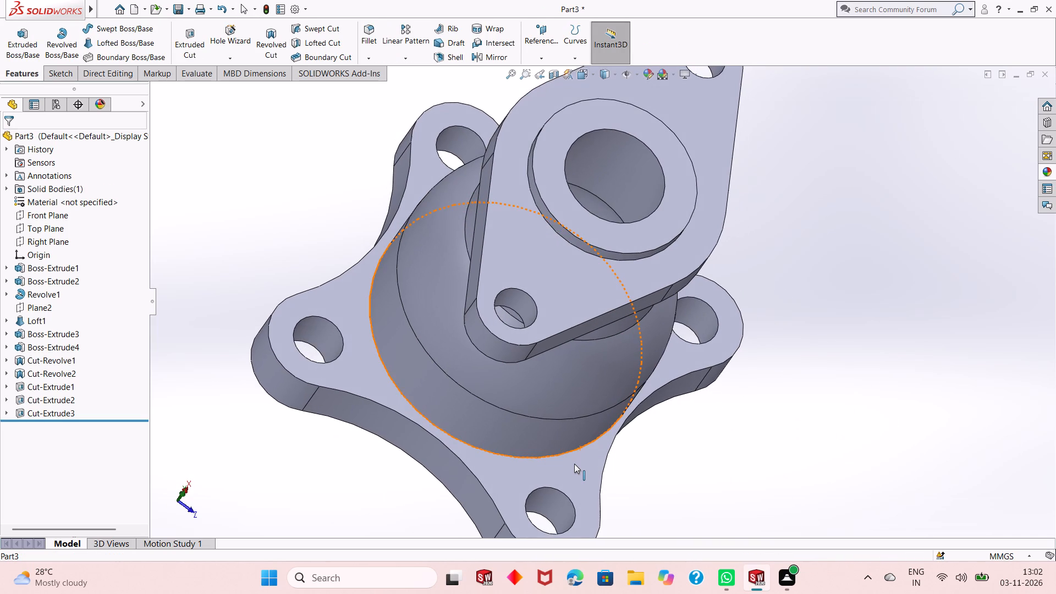
{"action": "middle_click_drag", "start_coordinate": [572, 464], "coordinate": [560, 474]}
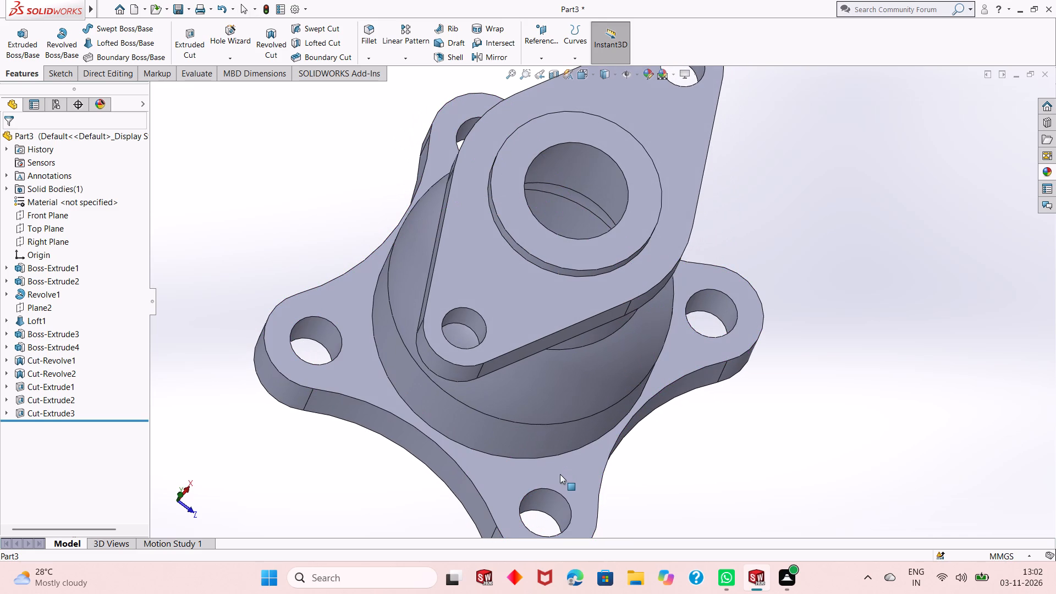
{"action": "middle_click_drag", "start_coordinate": [439, 451], "coordinate": [432, 429]}
{"action": "scroll", "coordinate": [431, 420], "scroll_direction": "down", "scroll_amount": 3}
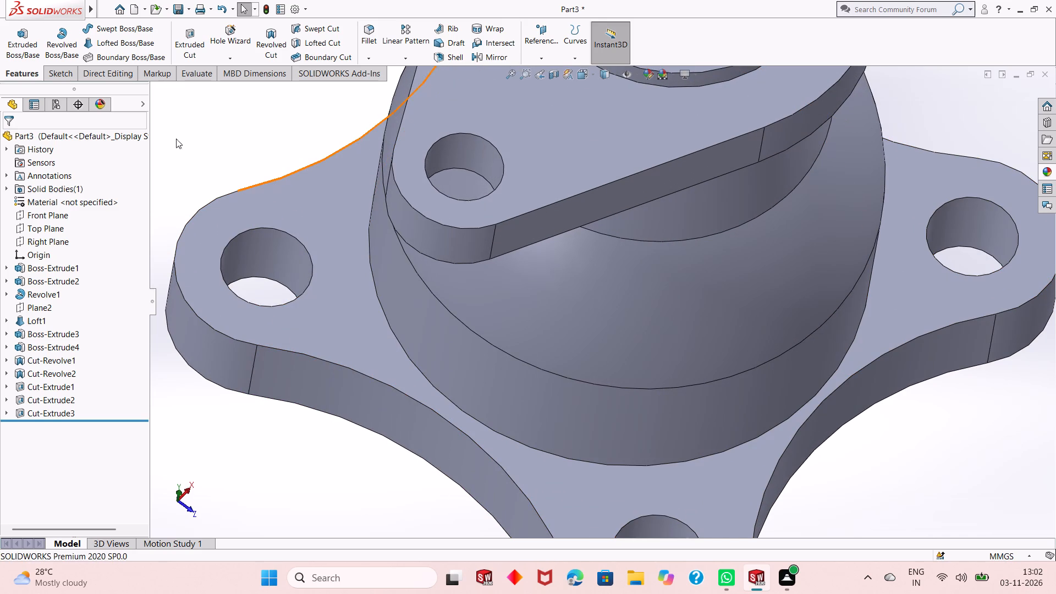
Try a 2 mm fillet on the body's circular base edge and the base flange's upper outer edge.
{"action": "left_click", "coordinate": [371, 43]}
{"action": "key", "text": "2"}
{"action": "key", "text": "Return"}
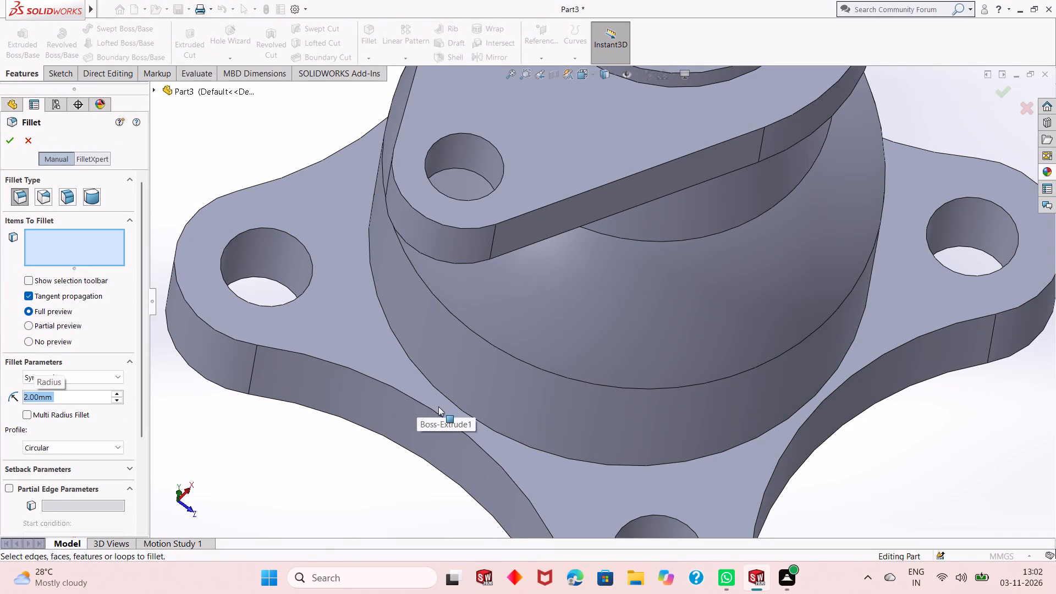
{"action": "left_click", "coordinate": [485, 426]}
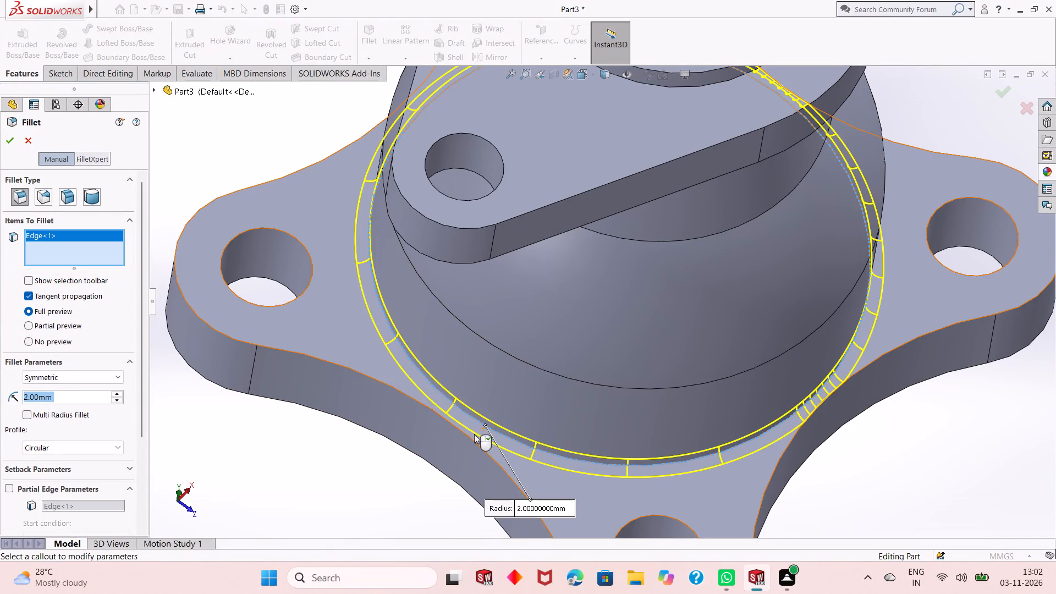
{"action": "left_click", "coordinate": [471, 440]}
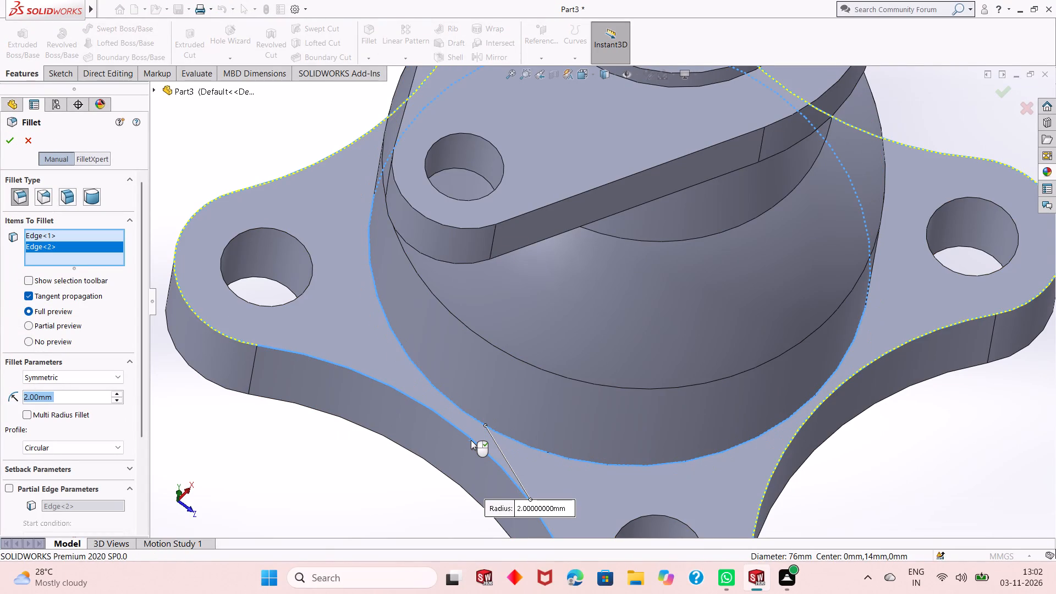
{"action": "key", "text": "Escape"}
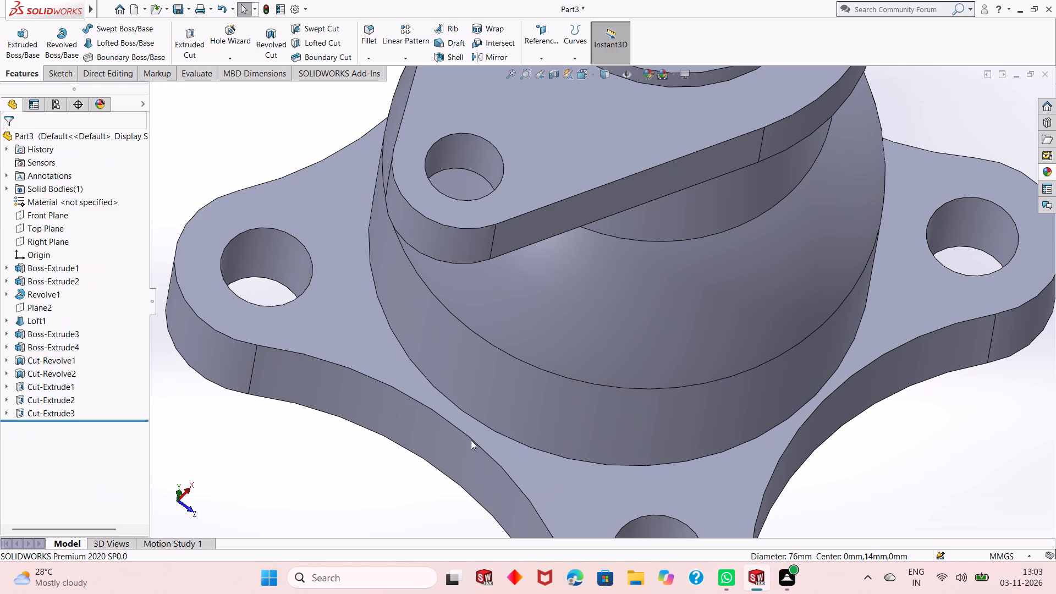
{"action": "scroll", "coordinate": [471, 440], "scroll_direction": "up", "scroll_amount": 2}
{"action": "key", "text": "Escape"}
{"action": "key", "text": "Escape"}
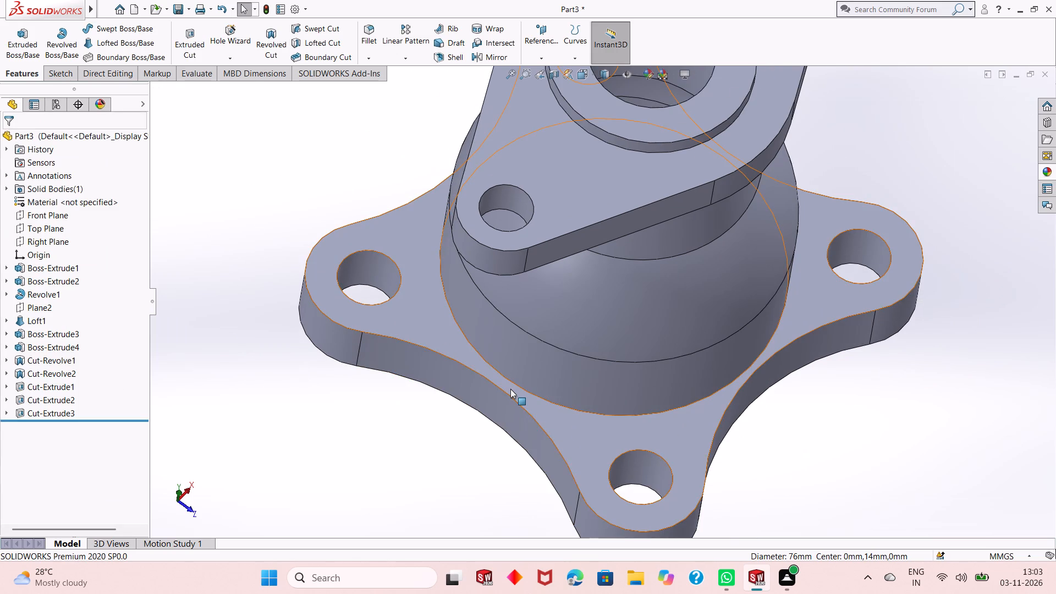
Edit the base profile sketch, set the concave arcs on its negative-Z and positive-Z sides to 60 mm radius, and exit the sketch.
{"action": "left_click", "coordinate": [35, 271]}
{"action": "left_click", "coordinate": [64, 244]}
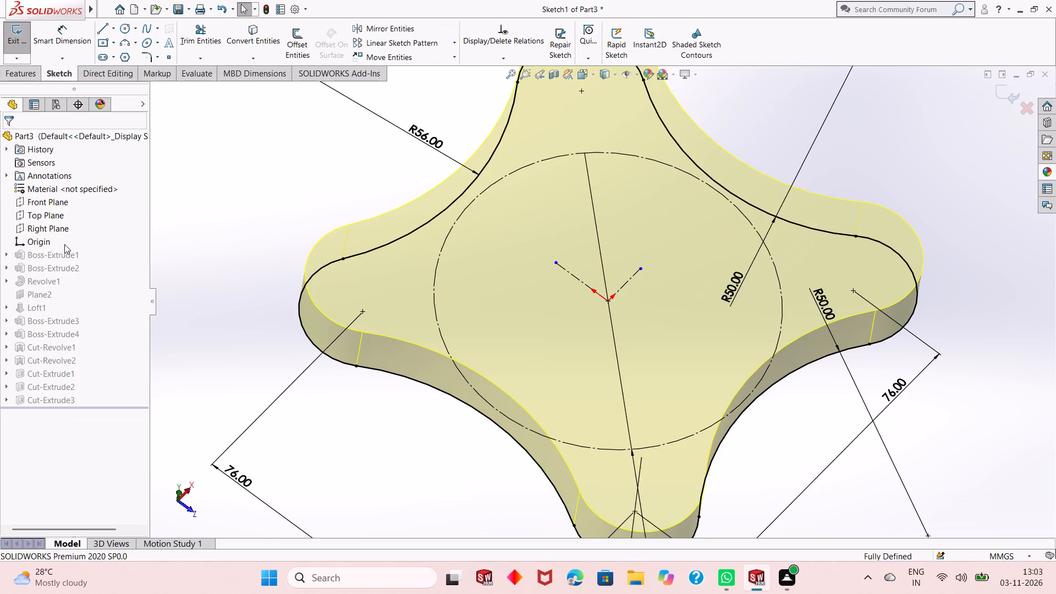
{"action": "scroll", "coordinate": [582, 377], "scroll_direction": "up", "scroll_amount": 2}
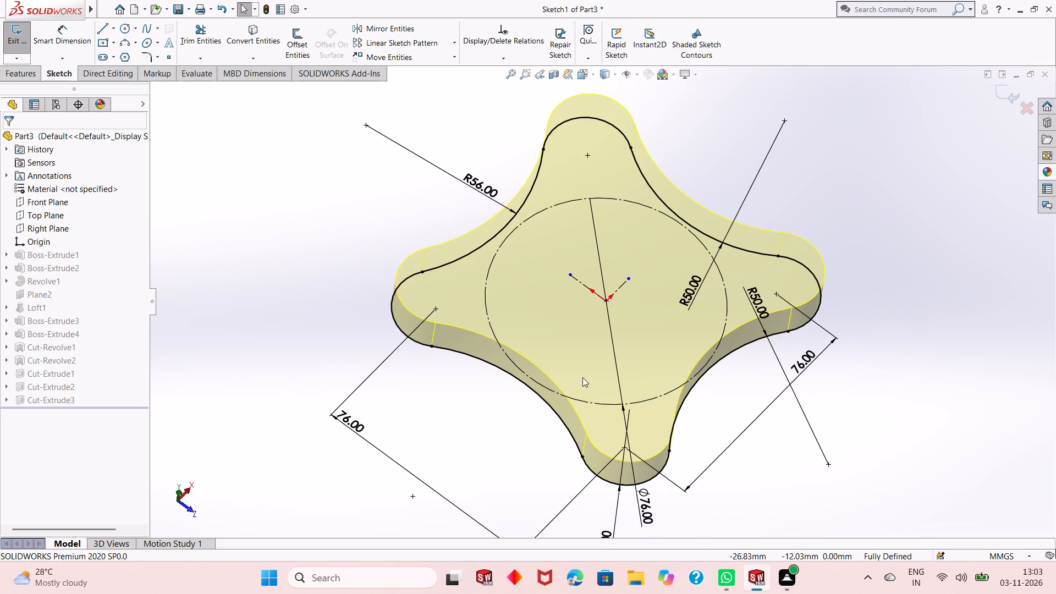
{"action": "key", "text": "ctrl+8"}
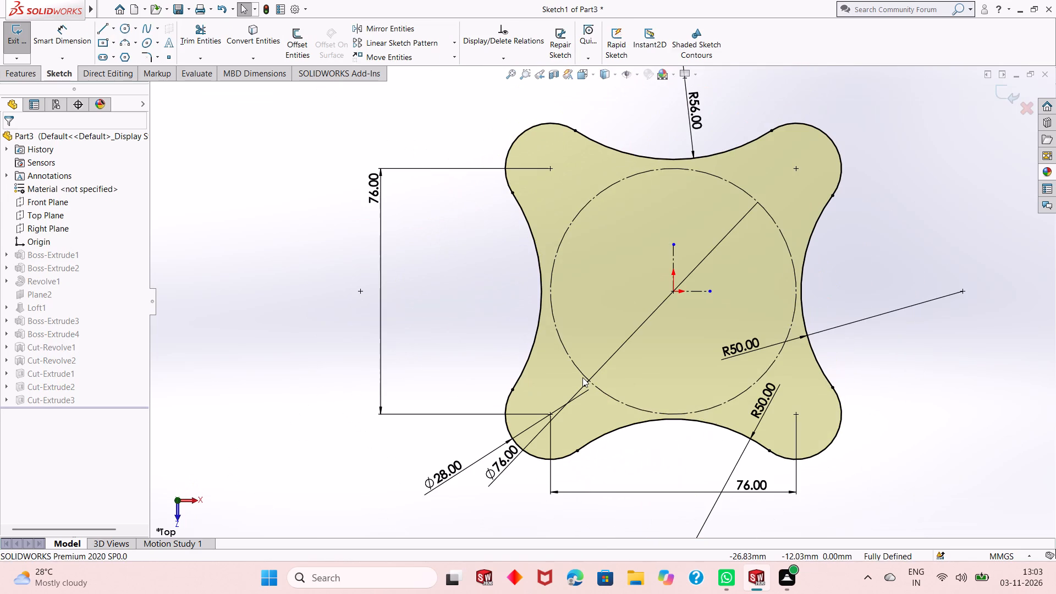
{"action": "scroll", "coordinate": [721, 342], "scroll_direction": "up", "scroll_amount": 1}
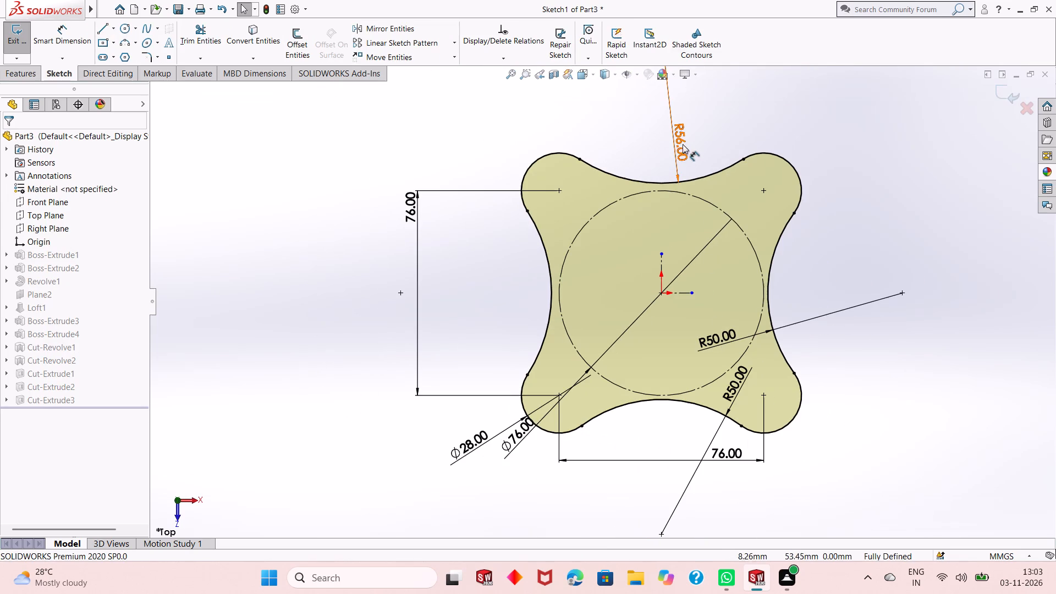
{"action": "double_click", "coordinate": [681, 141]}
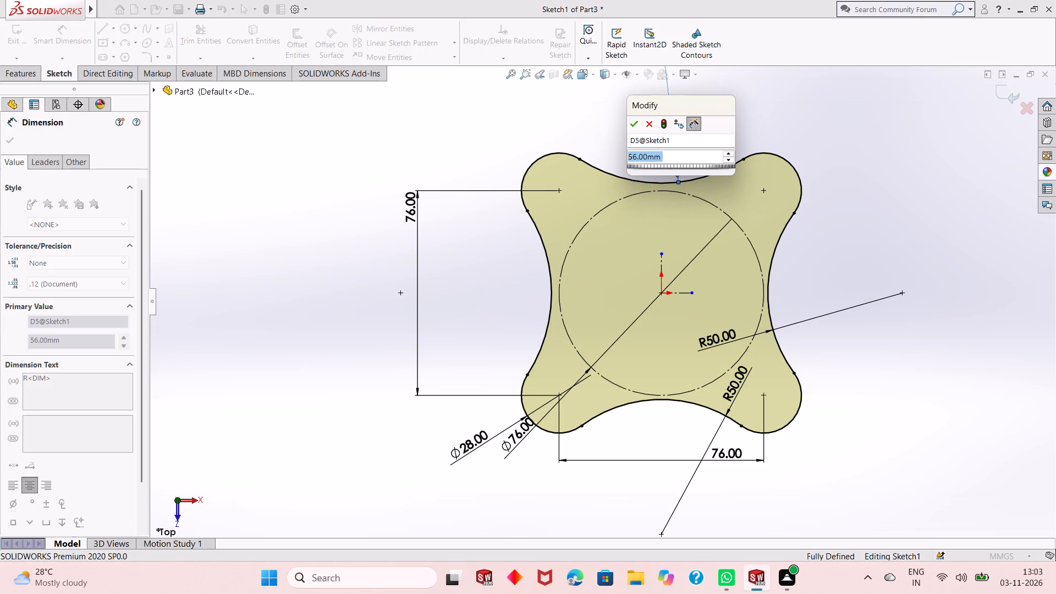
{"action": "type", "text": "60"}
{"action": "key", "text": "Return"}
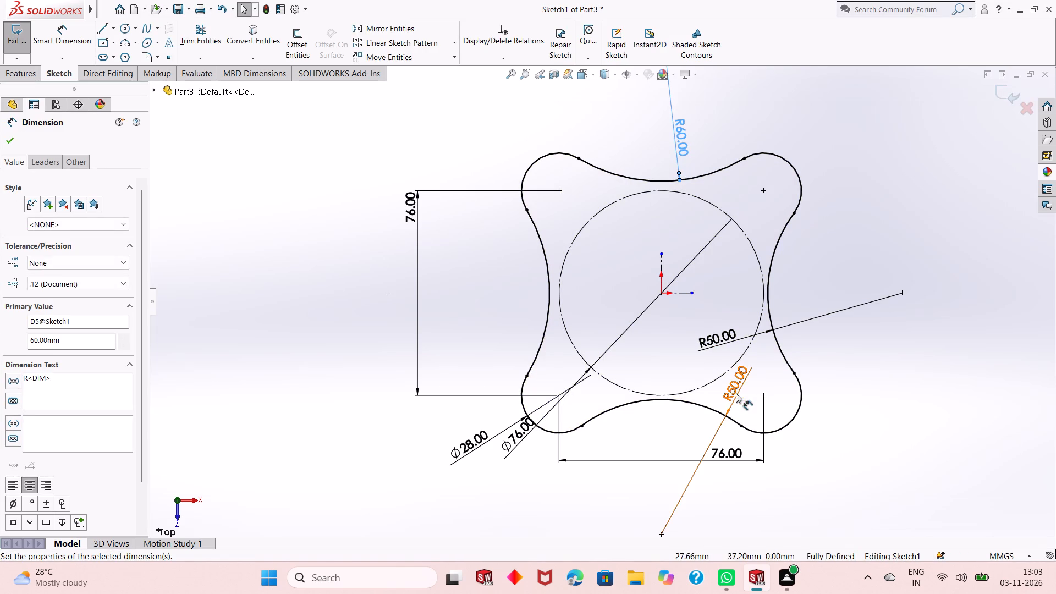
{"action": "double_click", "coordinate": [736, 393]}
{"action": "type", "text": "60"}
{"action": "key", "text": "Return"}
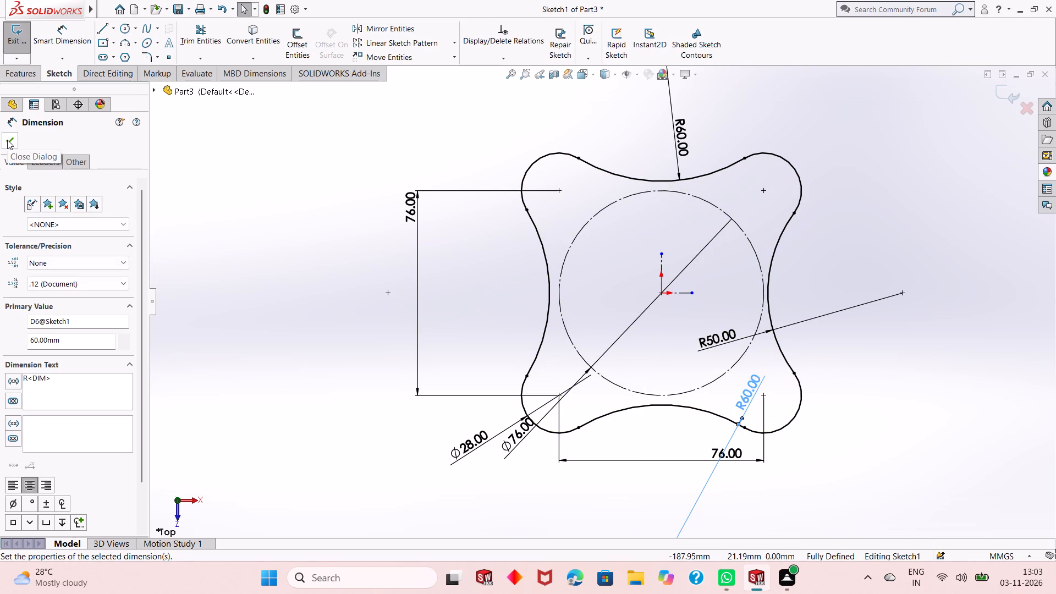
{"action": "left_click", "coordinate": [7, 140]}
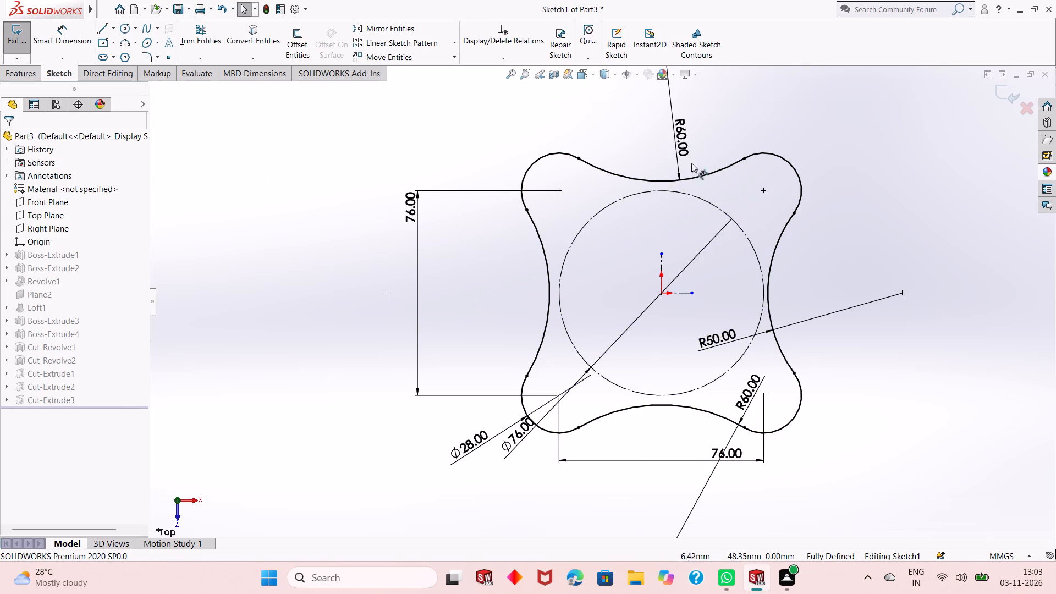
{"action": "left_click", "coordinate": [1000, 95]}
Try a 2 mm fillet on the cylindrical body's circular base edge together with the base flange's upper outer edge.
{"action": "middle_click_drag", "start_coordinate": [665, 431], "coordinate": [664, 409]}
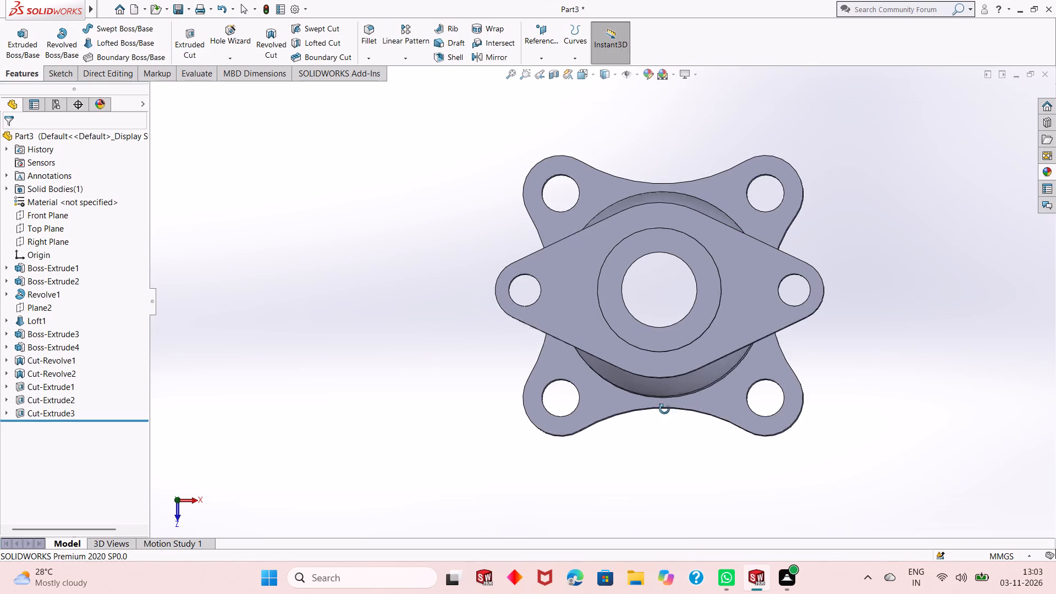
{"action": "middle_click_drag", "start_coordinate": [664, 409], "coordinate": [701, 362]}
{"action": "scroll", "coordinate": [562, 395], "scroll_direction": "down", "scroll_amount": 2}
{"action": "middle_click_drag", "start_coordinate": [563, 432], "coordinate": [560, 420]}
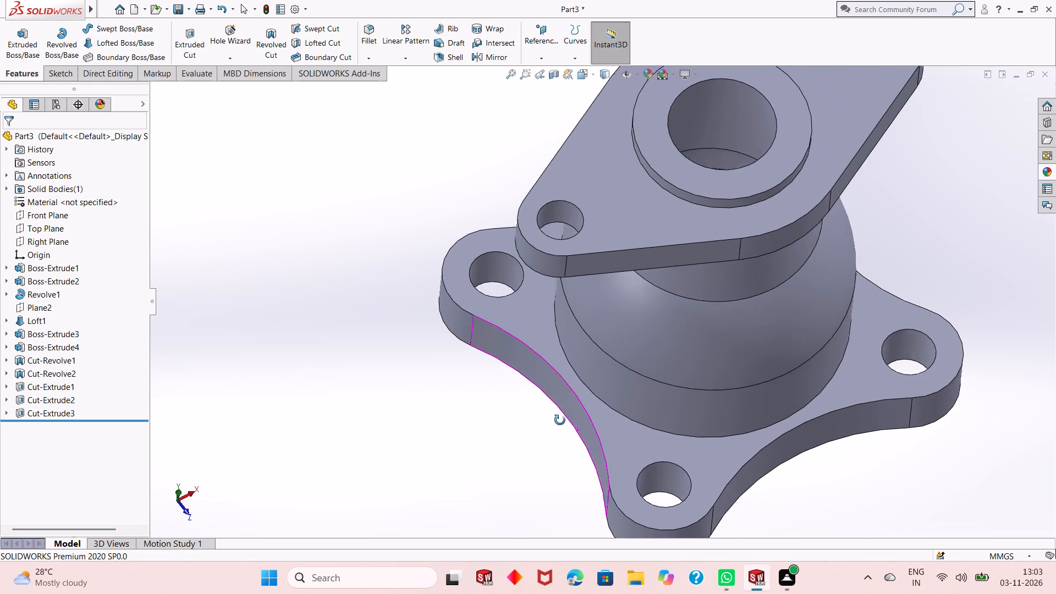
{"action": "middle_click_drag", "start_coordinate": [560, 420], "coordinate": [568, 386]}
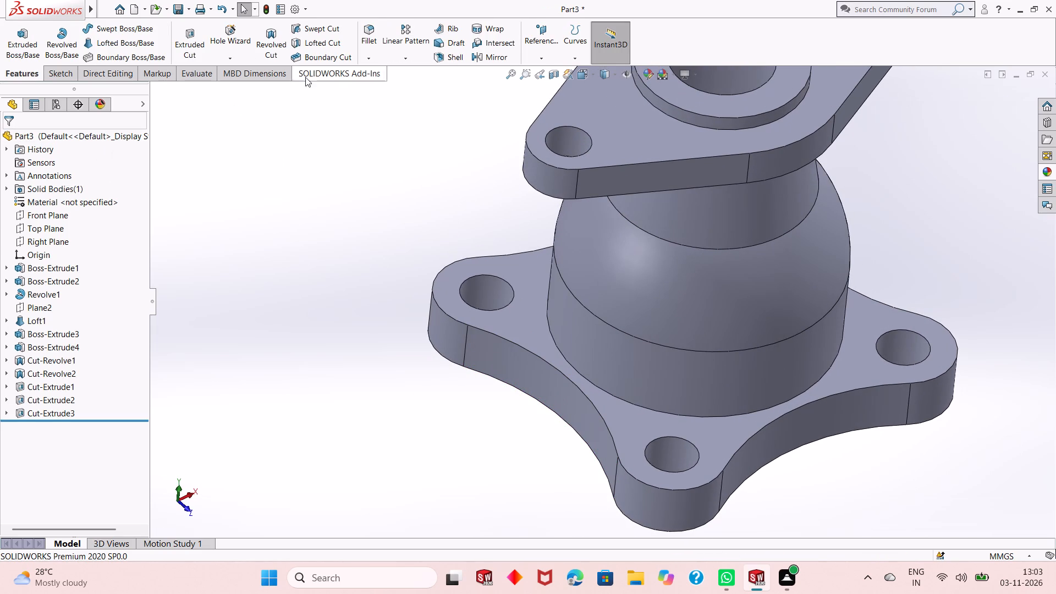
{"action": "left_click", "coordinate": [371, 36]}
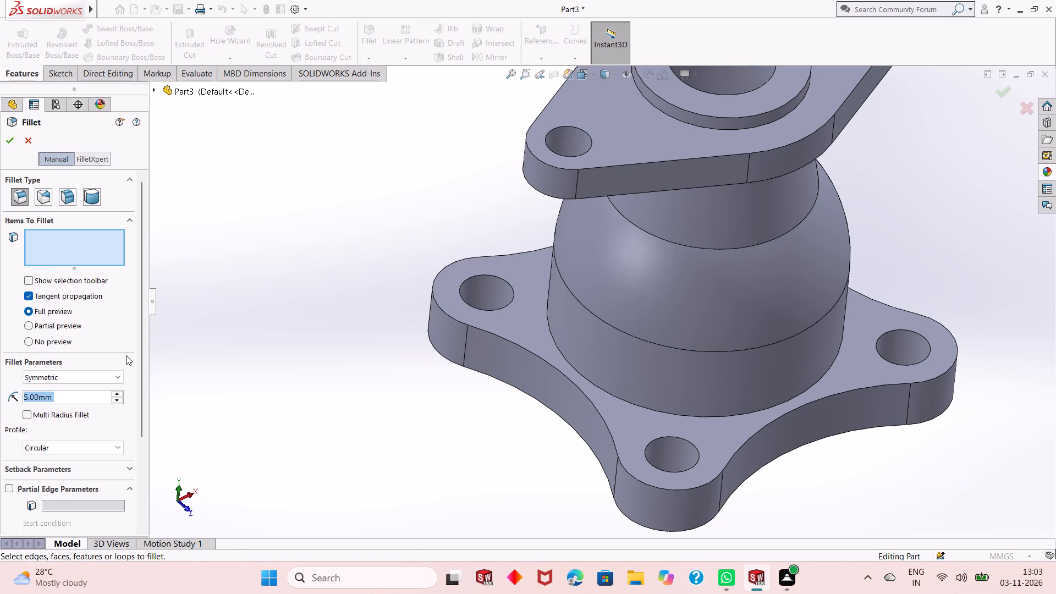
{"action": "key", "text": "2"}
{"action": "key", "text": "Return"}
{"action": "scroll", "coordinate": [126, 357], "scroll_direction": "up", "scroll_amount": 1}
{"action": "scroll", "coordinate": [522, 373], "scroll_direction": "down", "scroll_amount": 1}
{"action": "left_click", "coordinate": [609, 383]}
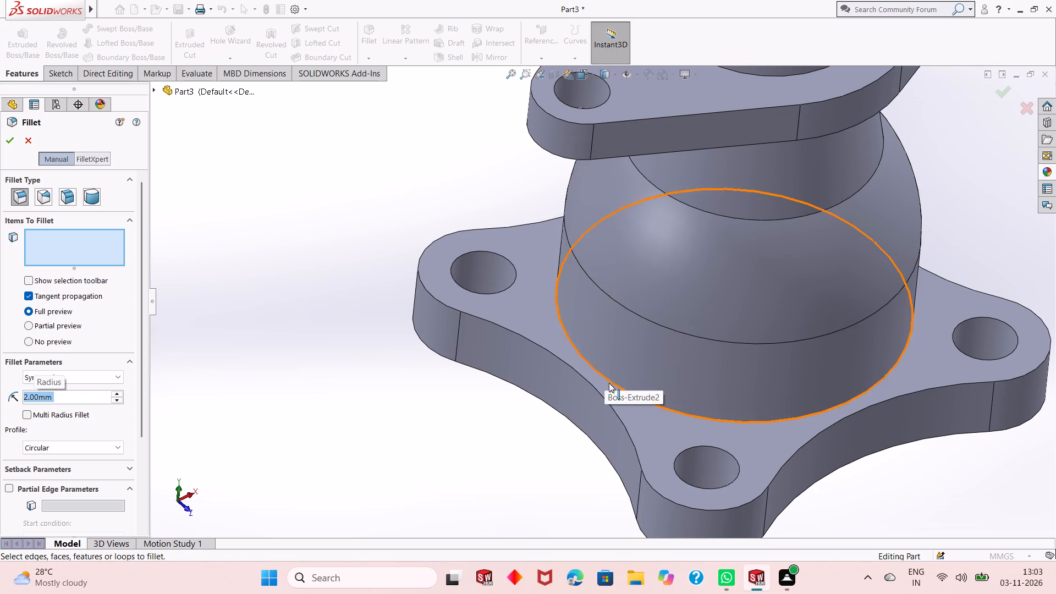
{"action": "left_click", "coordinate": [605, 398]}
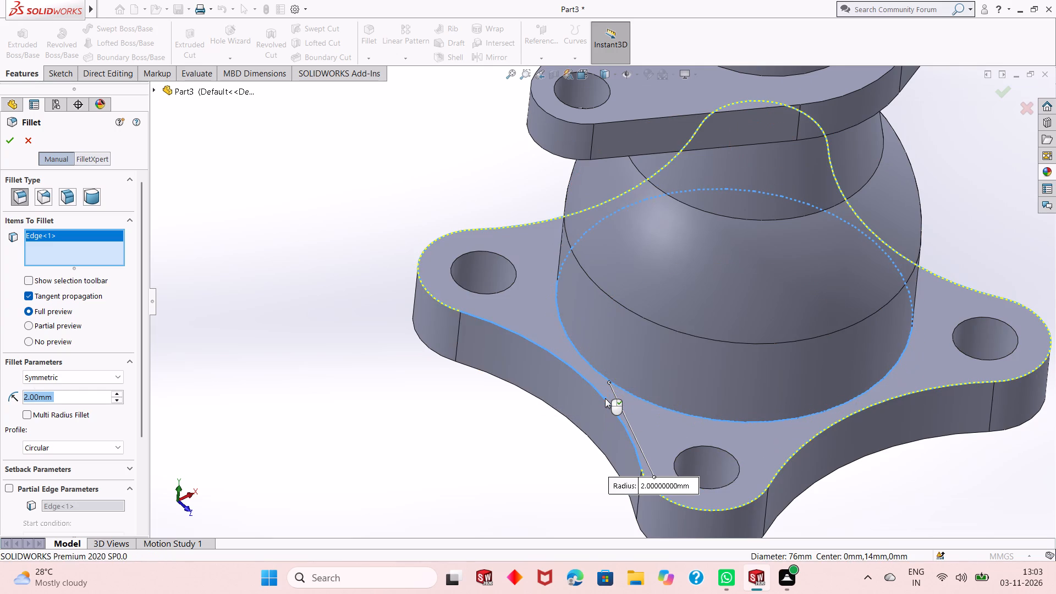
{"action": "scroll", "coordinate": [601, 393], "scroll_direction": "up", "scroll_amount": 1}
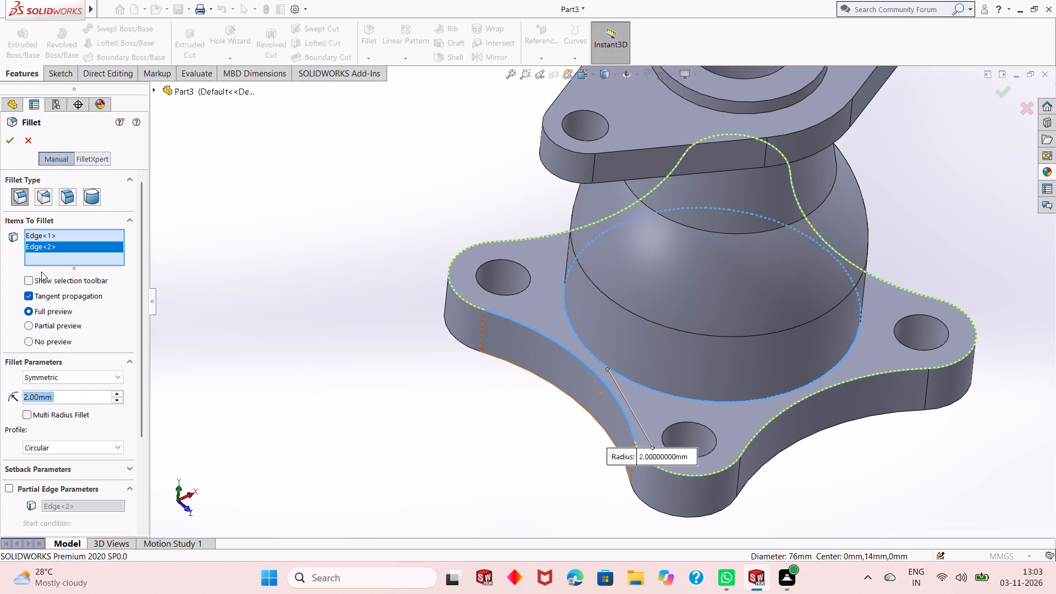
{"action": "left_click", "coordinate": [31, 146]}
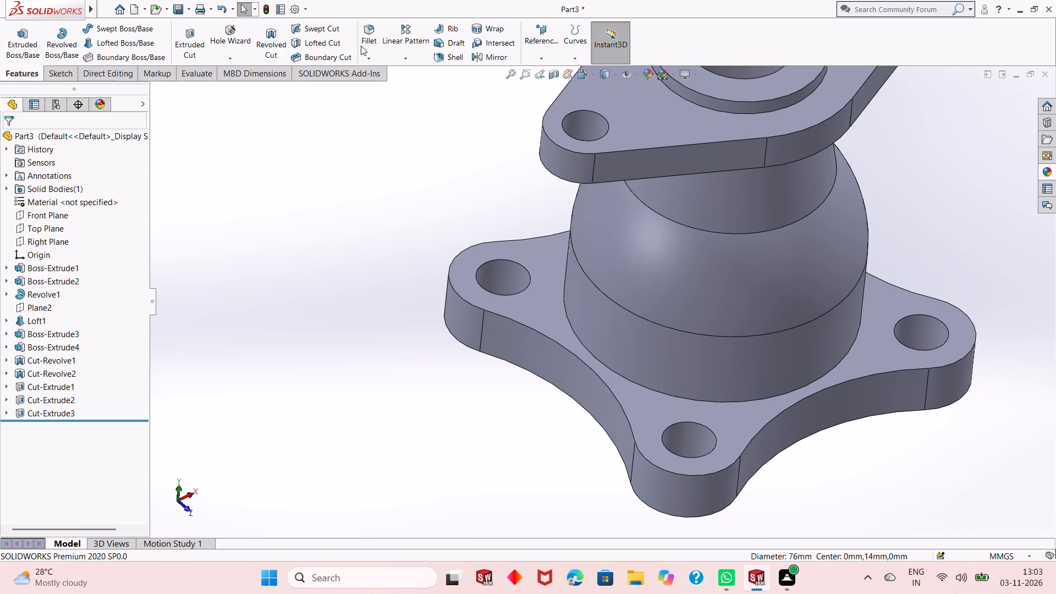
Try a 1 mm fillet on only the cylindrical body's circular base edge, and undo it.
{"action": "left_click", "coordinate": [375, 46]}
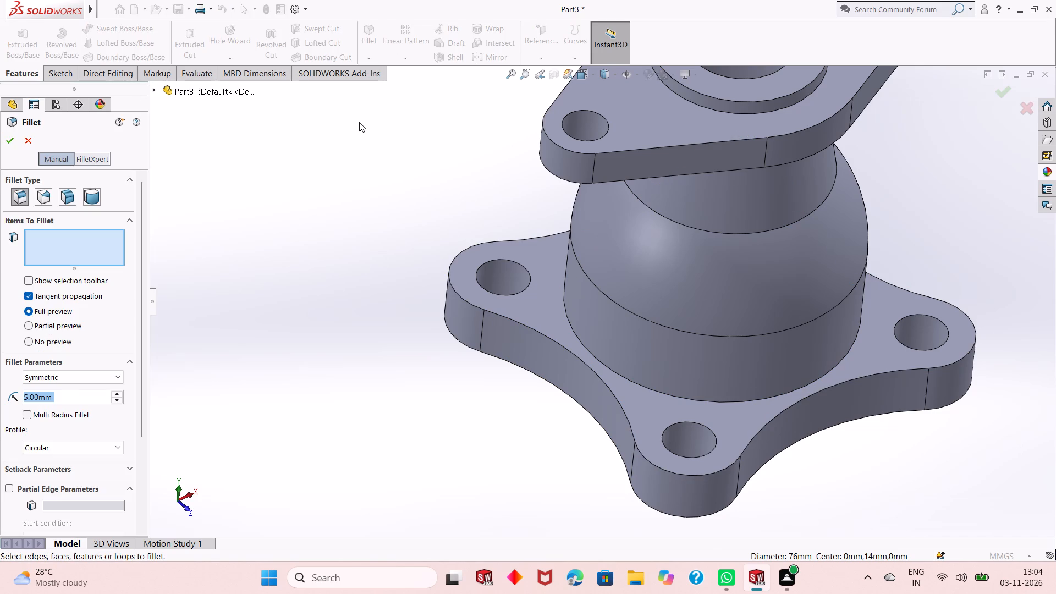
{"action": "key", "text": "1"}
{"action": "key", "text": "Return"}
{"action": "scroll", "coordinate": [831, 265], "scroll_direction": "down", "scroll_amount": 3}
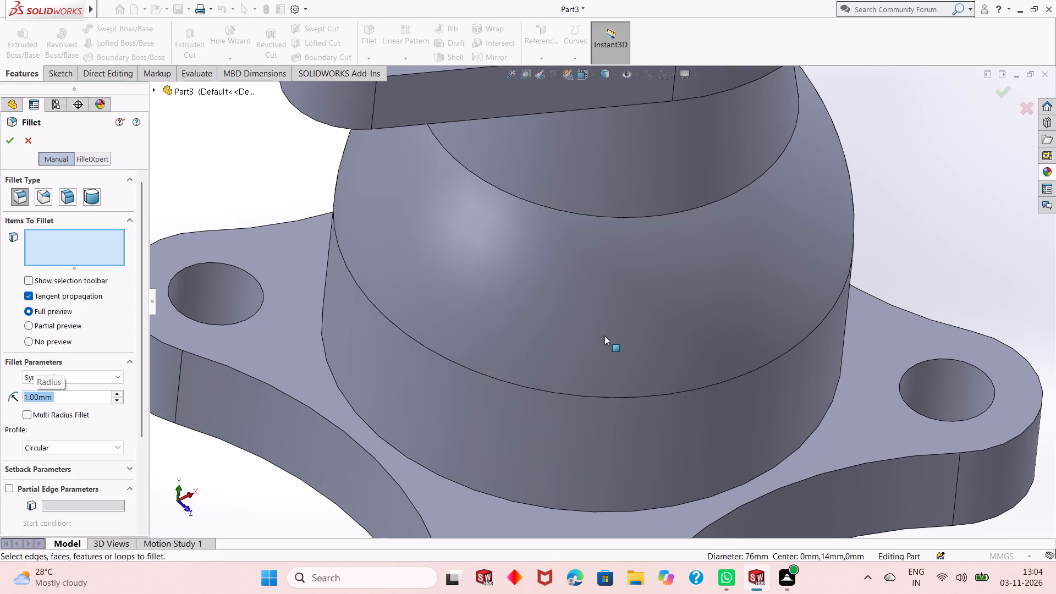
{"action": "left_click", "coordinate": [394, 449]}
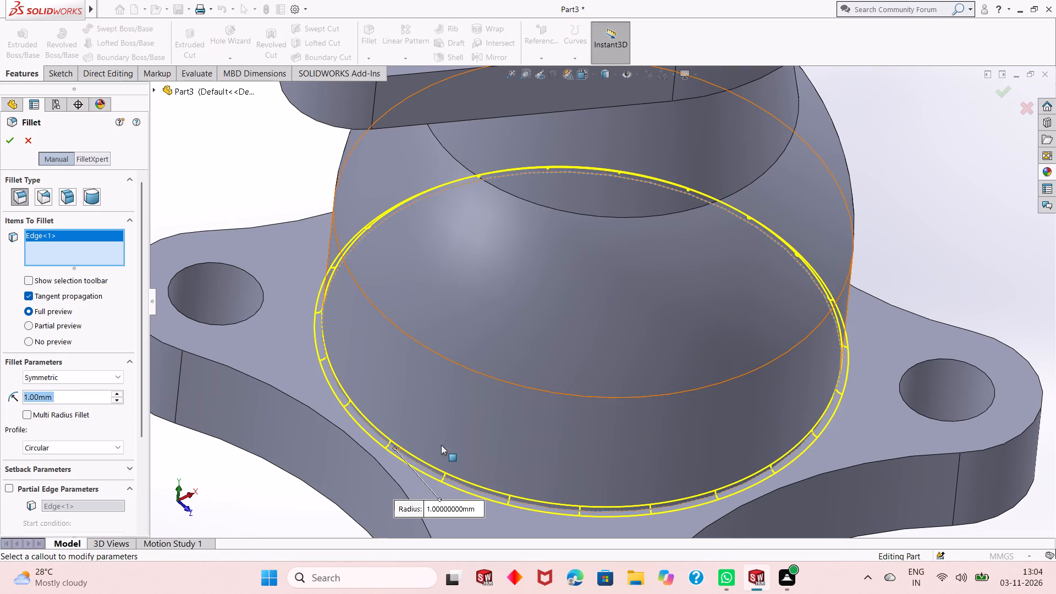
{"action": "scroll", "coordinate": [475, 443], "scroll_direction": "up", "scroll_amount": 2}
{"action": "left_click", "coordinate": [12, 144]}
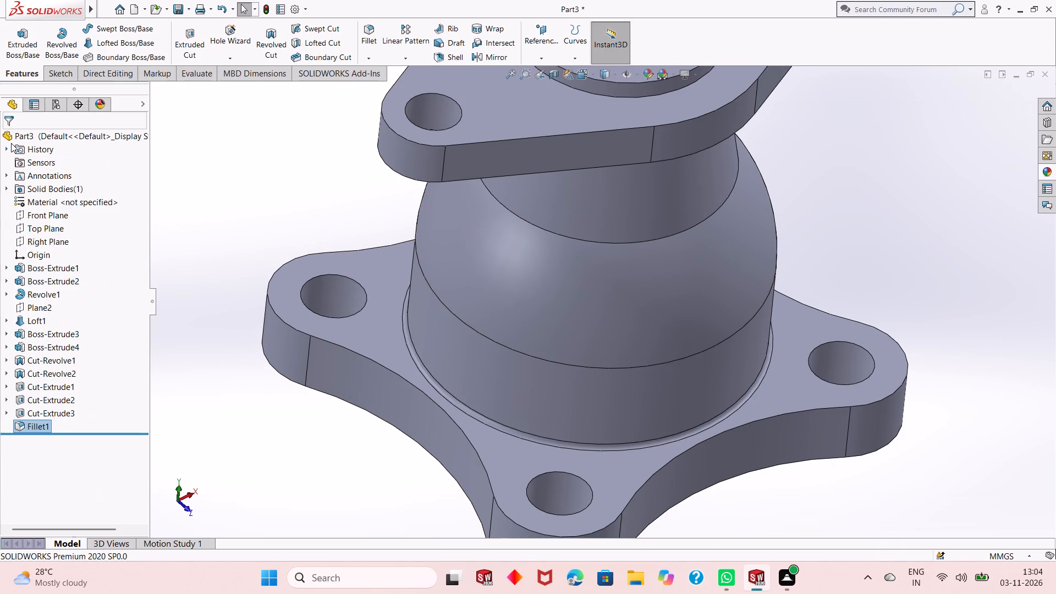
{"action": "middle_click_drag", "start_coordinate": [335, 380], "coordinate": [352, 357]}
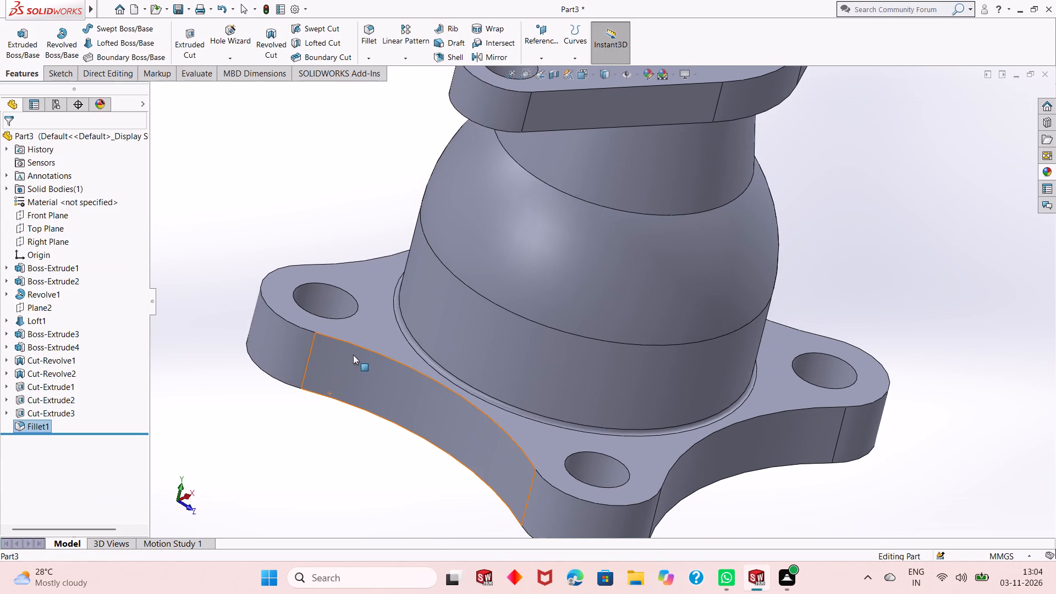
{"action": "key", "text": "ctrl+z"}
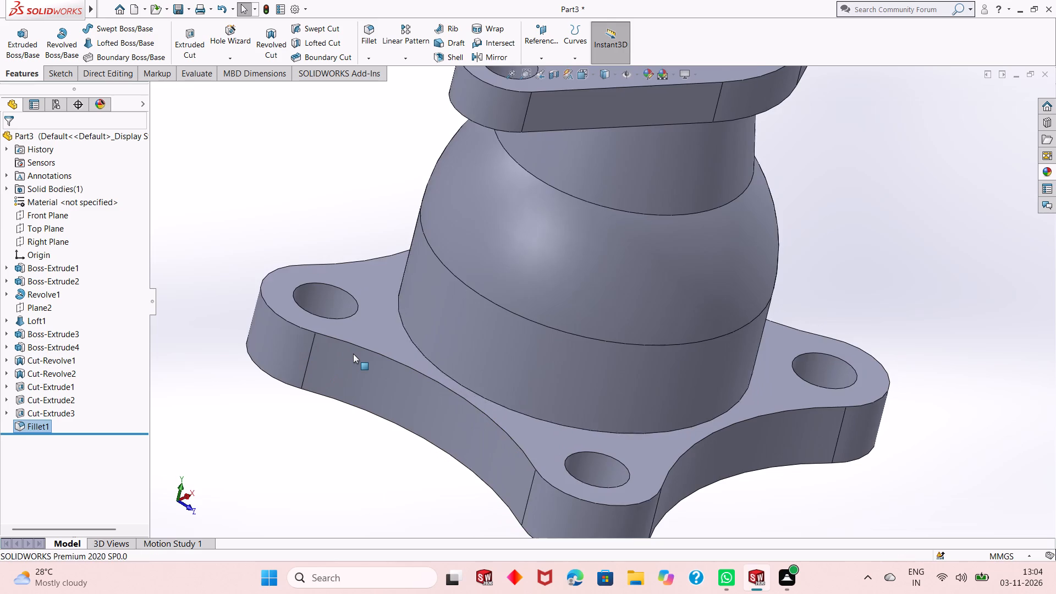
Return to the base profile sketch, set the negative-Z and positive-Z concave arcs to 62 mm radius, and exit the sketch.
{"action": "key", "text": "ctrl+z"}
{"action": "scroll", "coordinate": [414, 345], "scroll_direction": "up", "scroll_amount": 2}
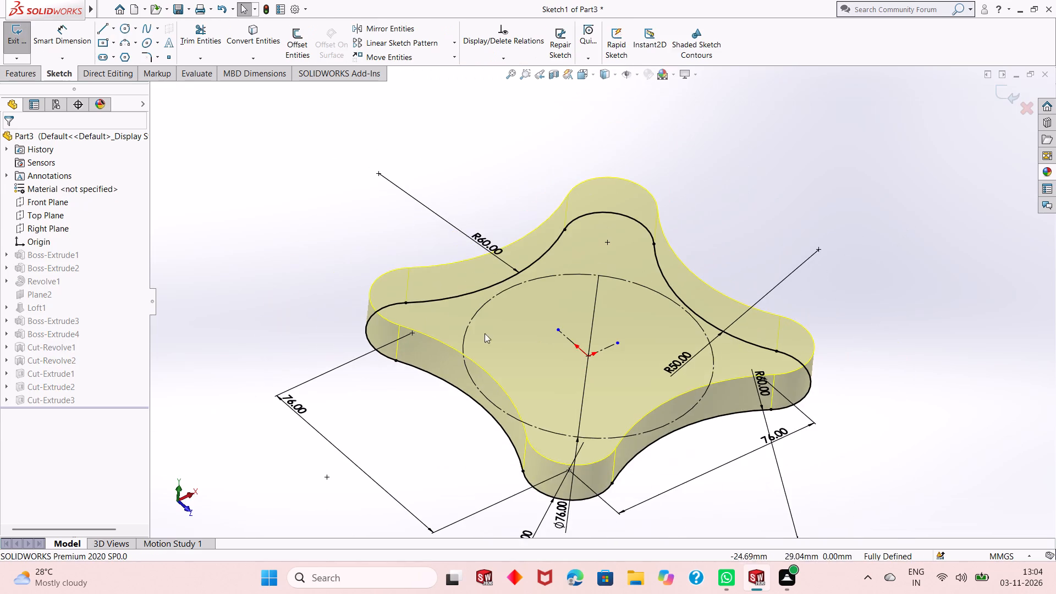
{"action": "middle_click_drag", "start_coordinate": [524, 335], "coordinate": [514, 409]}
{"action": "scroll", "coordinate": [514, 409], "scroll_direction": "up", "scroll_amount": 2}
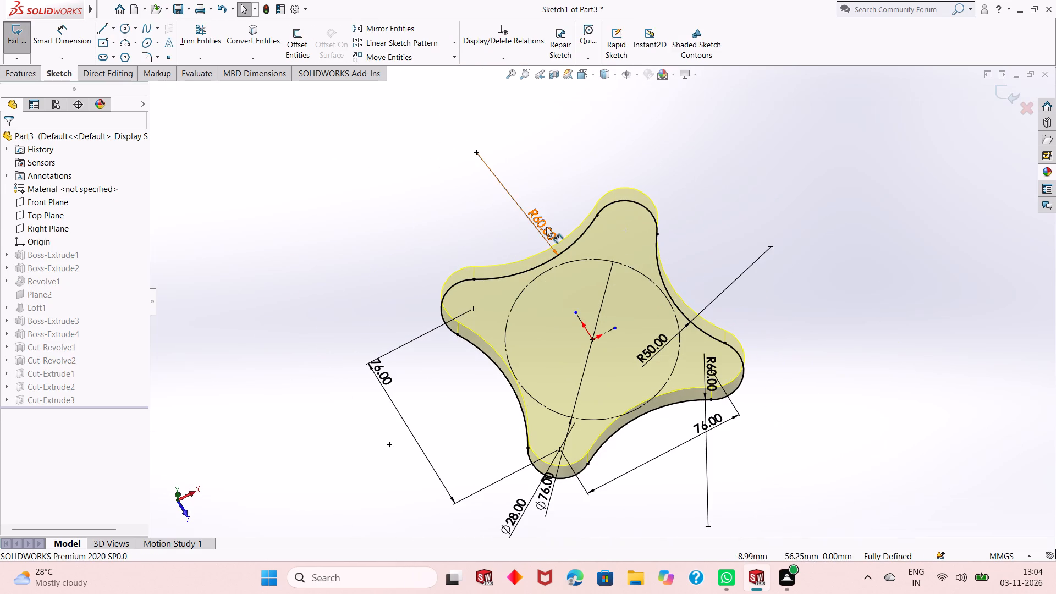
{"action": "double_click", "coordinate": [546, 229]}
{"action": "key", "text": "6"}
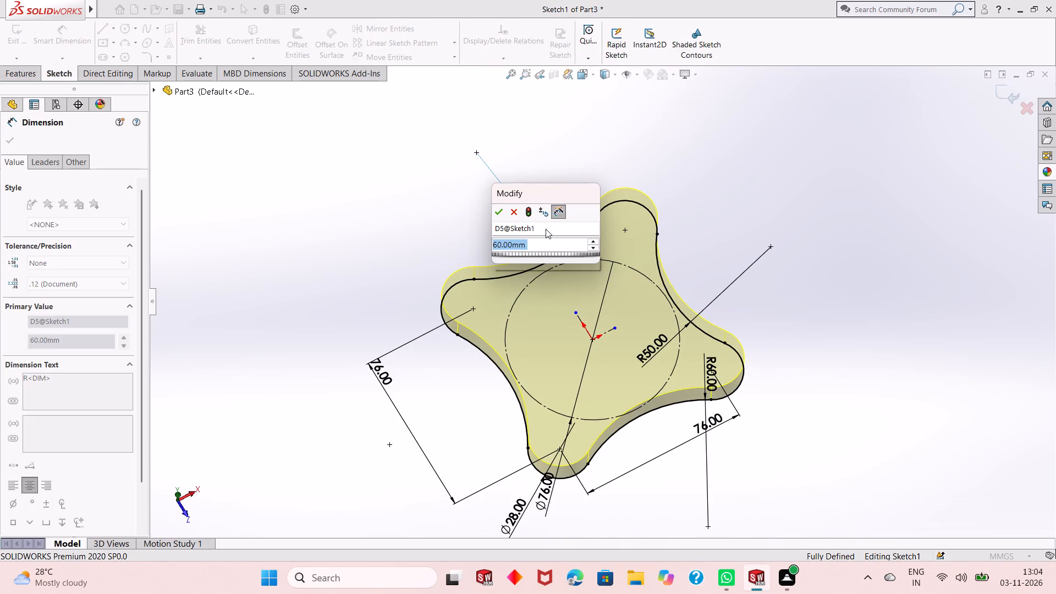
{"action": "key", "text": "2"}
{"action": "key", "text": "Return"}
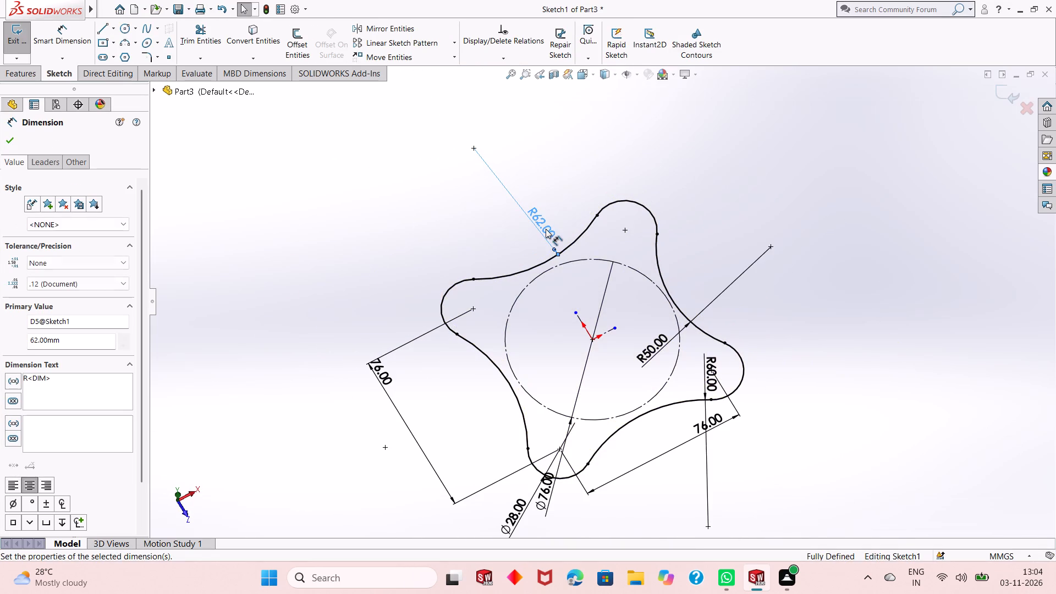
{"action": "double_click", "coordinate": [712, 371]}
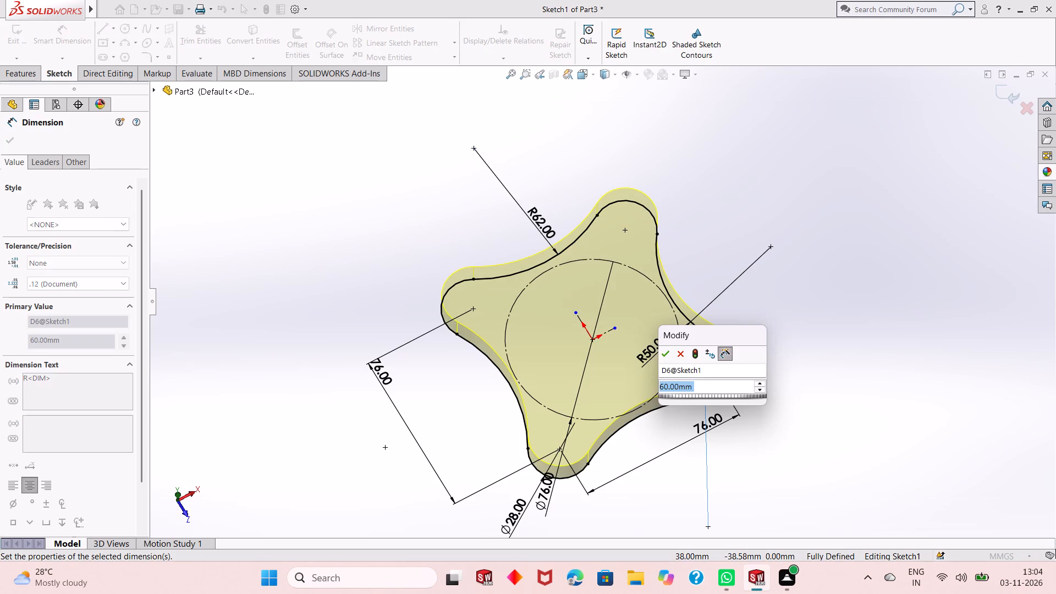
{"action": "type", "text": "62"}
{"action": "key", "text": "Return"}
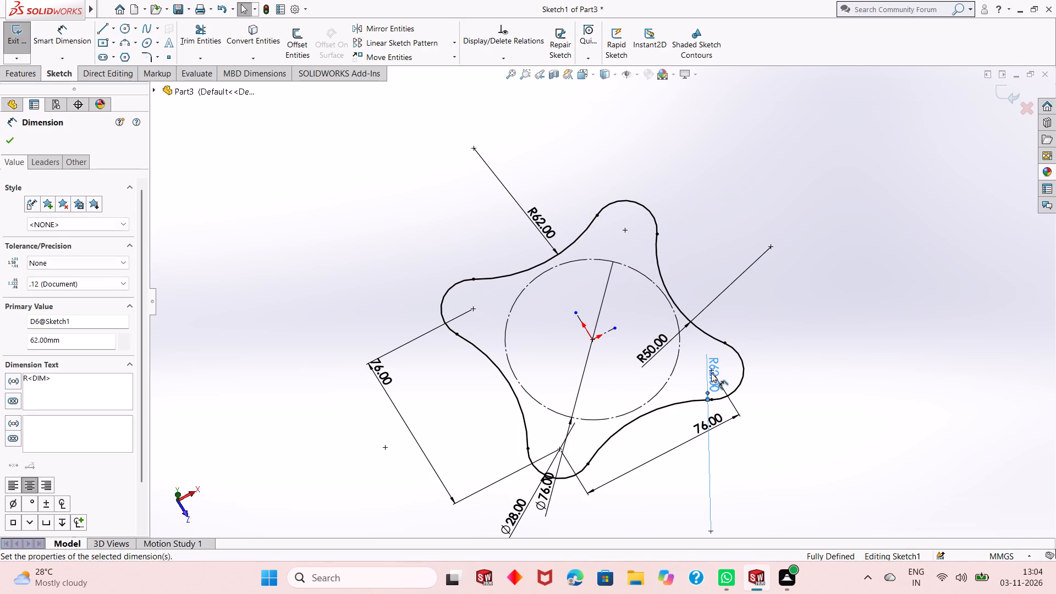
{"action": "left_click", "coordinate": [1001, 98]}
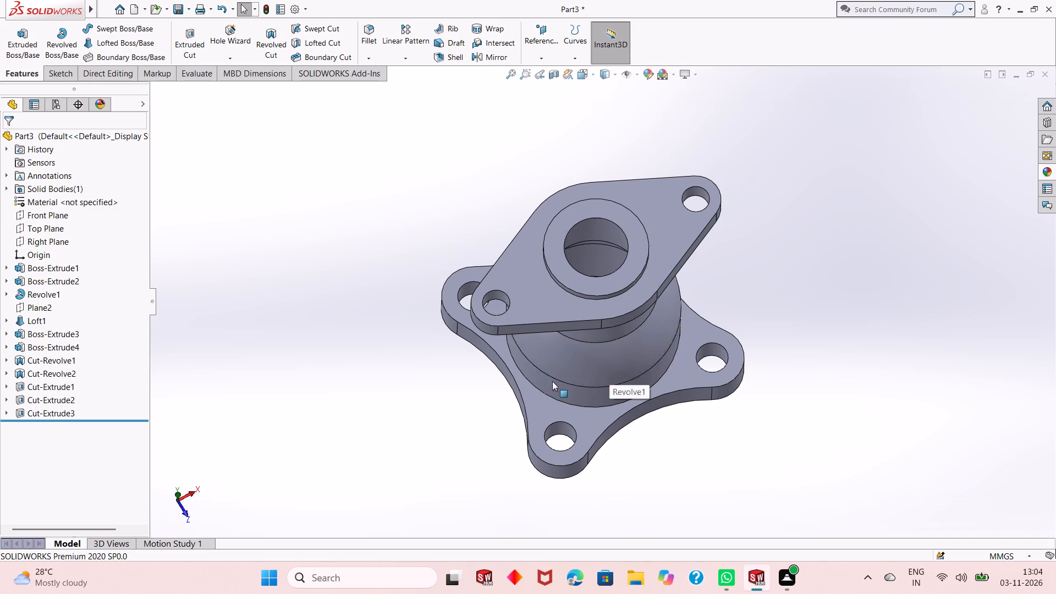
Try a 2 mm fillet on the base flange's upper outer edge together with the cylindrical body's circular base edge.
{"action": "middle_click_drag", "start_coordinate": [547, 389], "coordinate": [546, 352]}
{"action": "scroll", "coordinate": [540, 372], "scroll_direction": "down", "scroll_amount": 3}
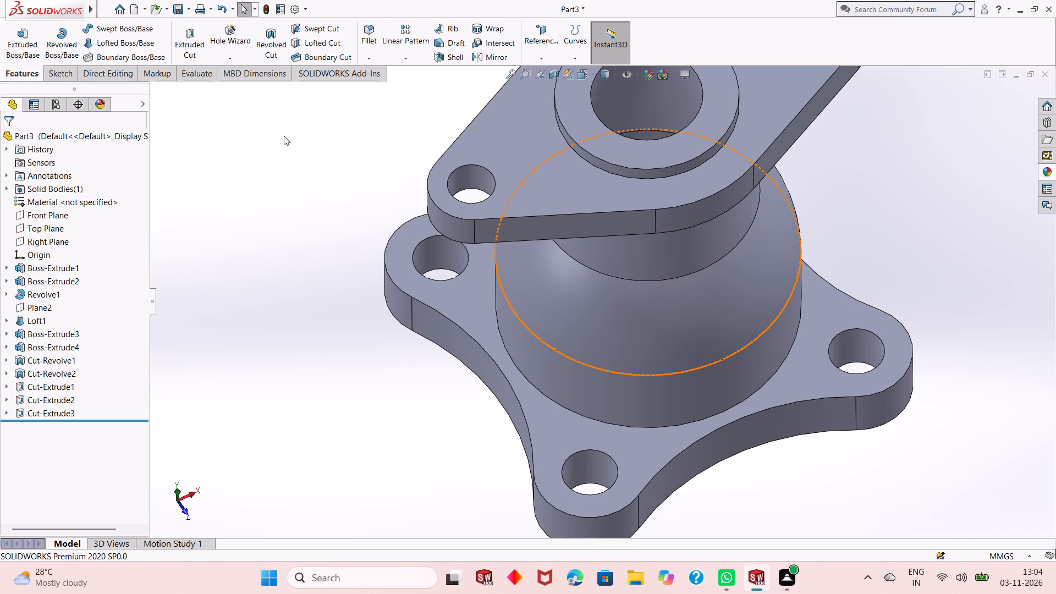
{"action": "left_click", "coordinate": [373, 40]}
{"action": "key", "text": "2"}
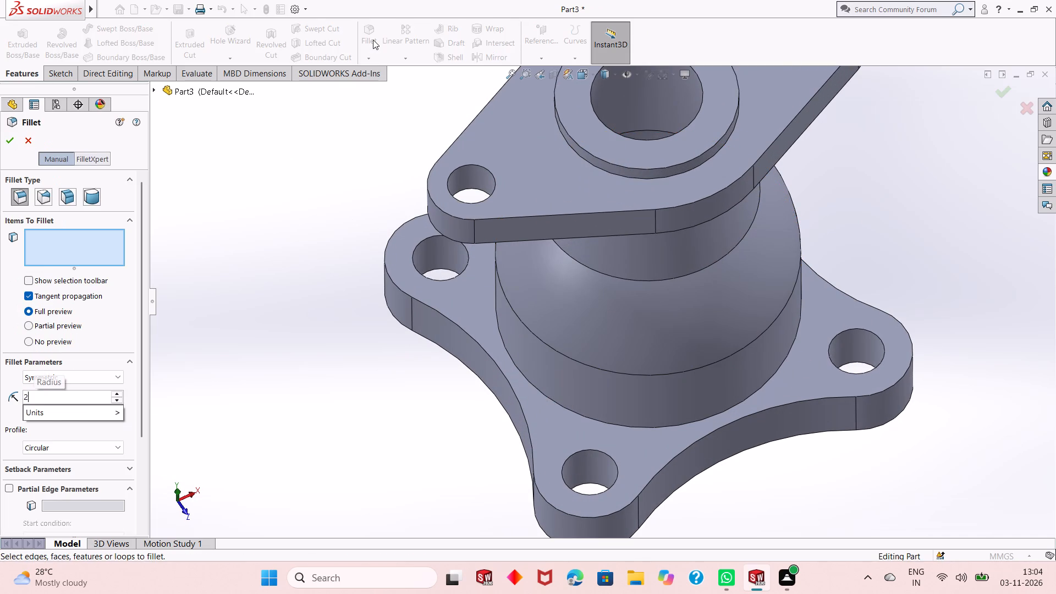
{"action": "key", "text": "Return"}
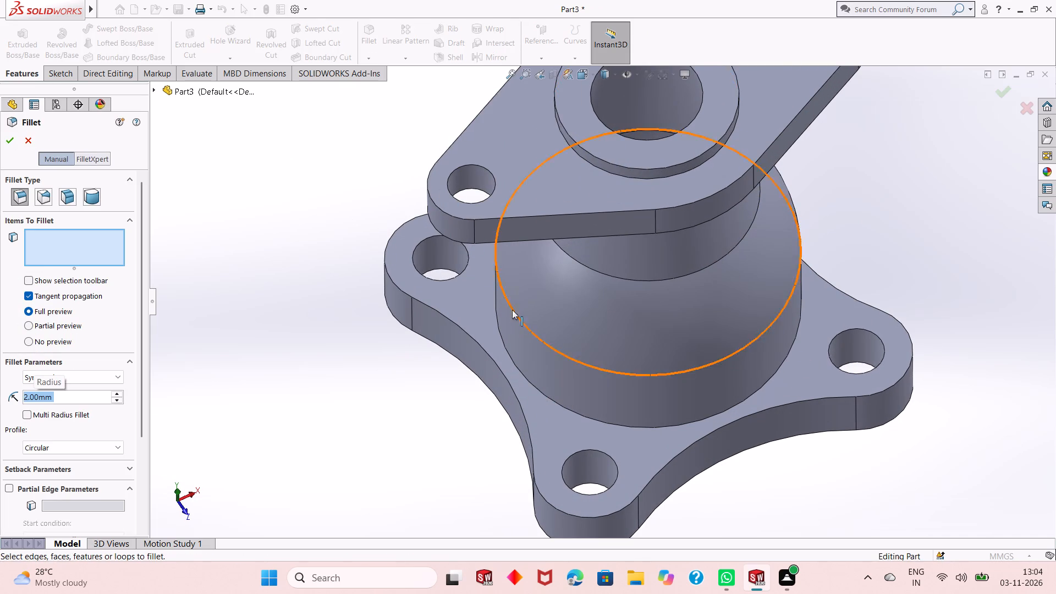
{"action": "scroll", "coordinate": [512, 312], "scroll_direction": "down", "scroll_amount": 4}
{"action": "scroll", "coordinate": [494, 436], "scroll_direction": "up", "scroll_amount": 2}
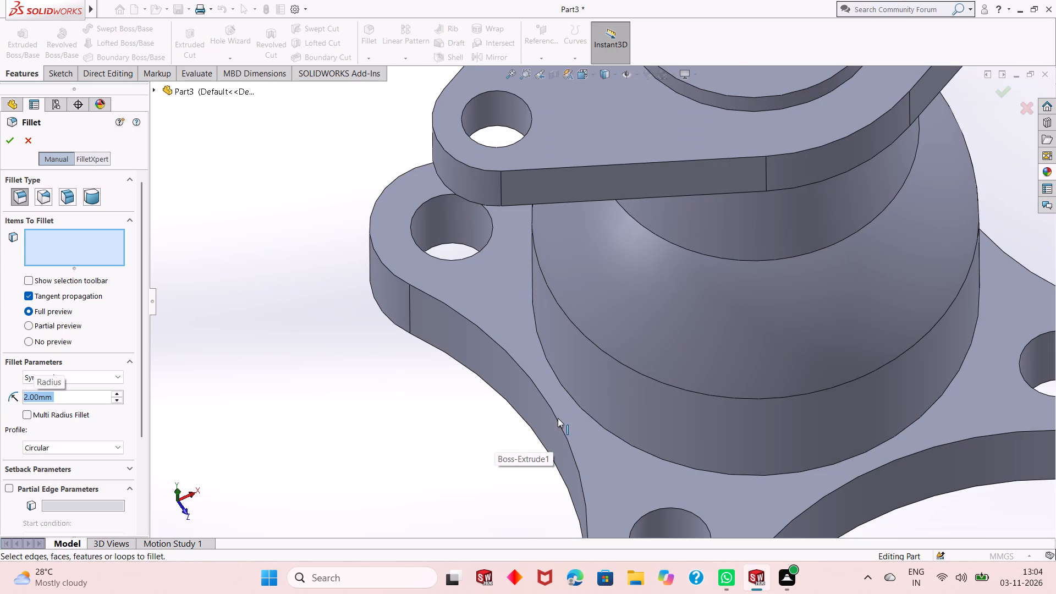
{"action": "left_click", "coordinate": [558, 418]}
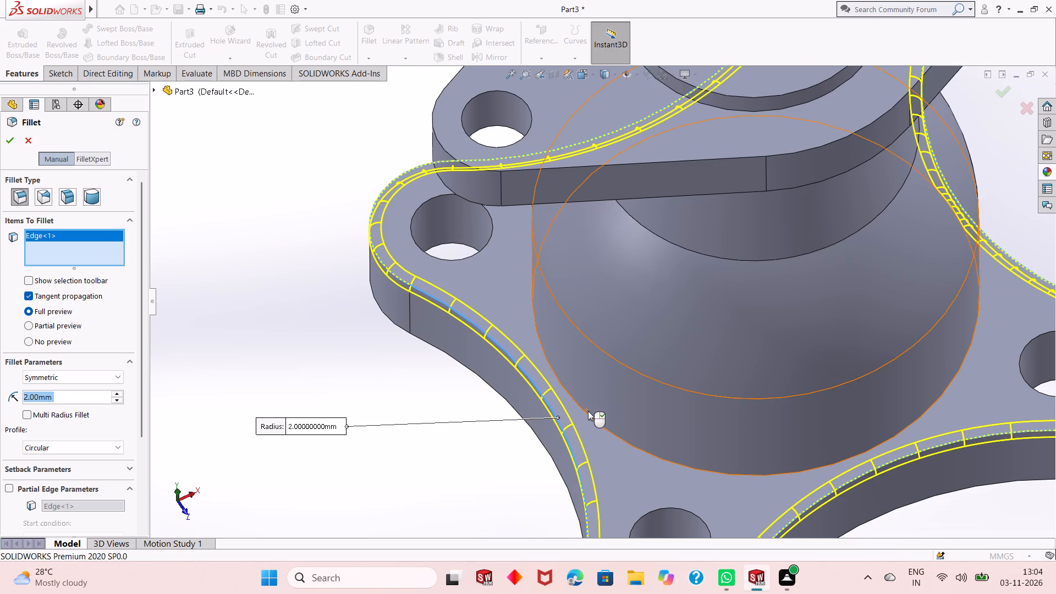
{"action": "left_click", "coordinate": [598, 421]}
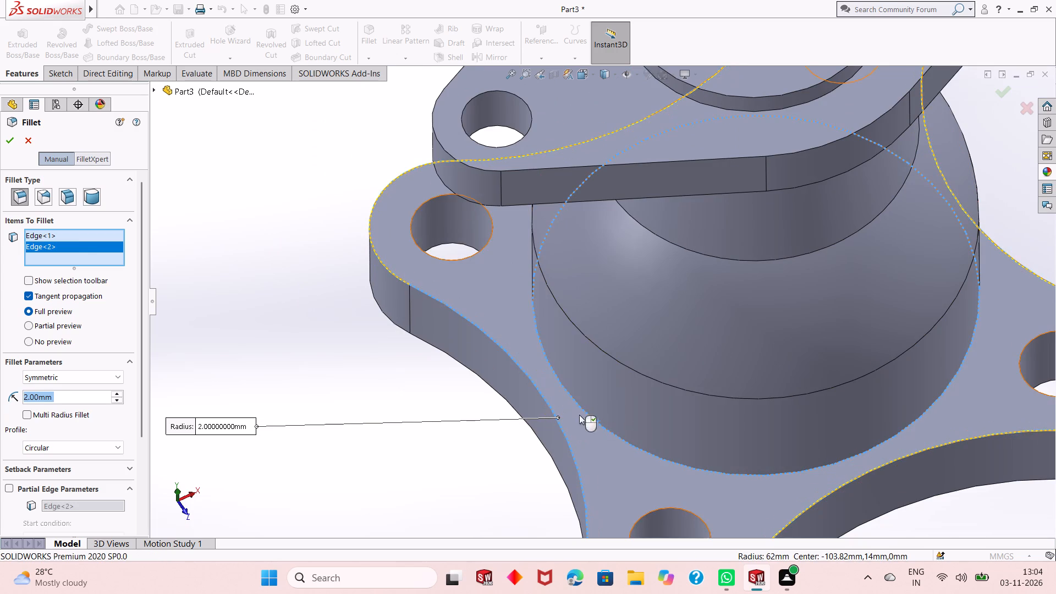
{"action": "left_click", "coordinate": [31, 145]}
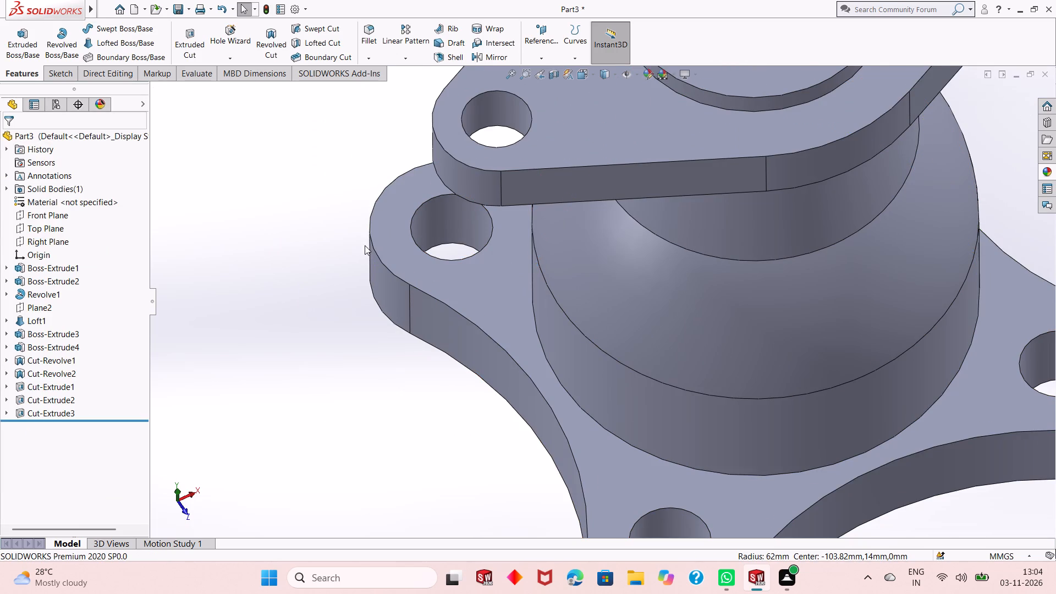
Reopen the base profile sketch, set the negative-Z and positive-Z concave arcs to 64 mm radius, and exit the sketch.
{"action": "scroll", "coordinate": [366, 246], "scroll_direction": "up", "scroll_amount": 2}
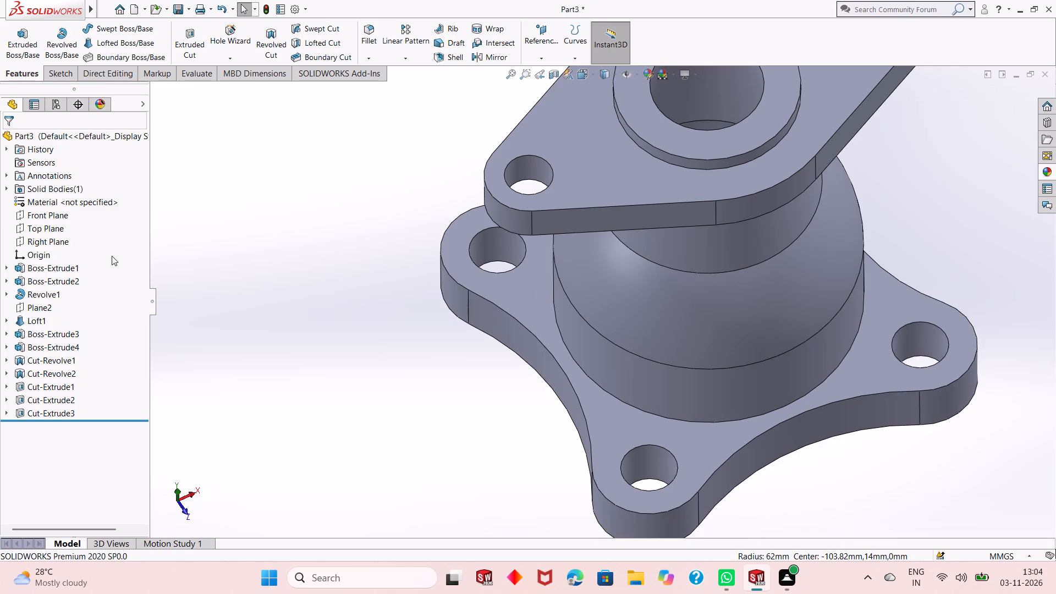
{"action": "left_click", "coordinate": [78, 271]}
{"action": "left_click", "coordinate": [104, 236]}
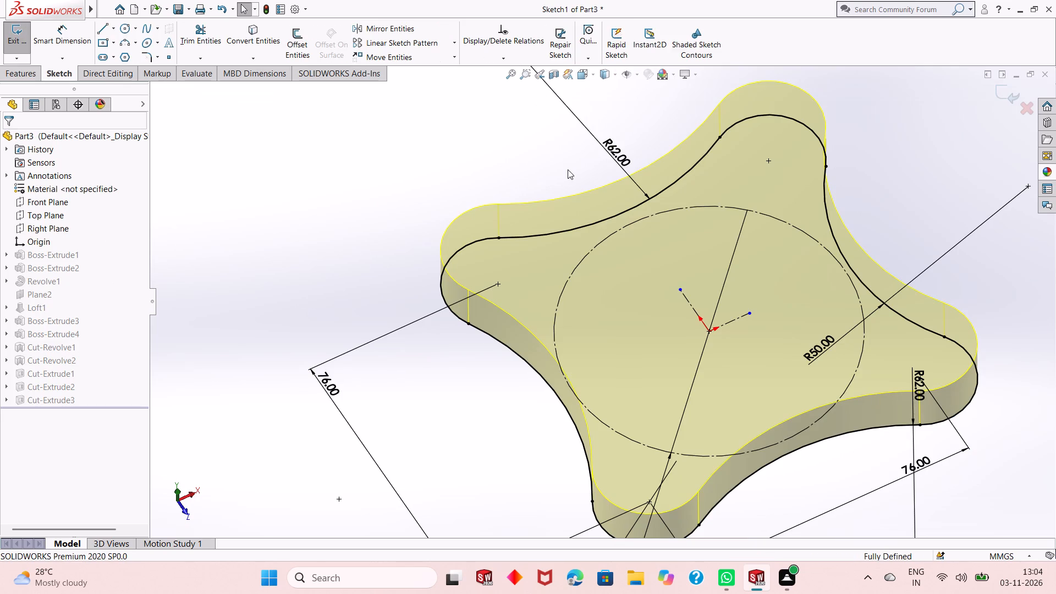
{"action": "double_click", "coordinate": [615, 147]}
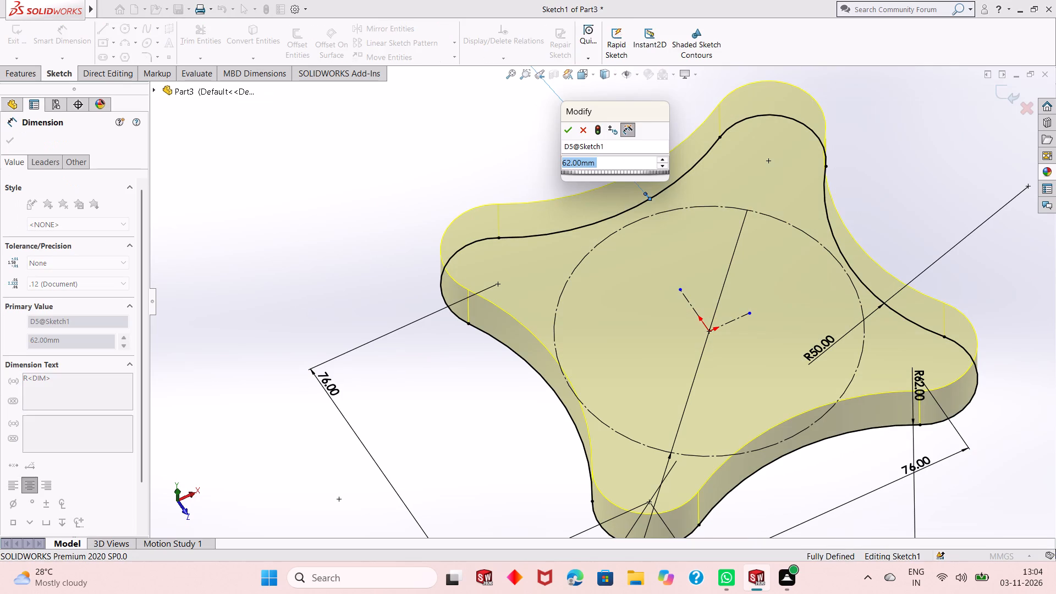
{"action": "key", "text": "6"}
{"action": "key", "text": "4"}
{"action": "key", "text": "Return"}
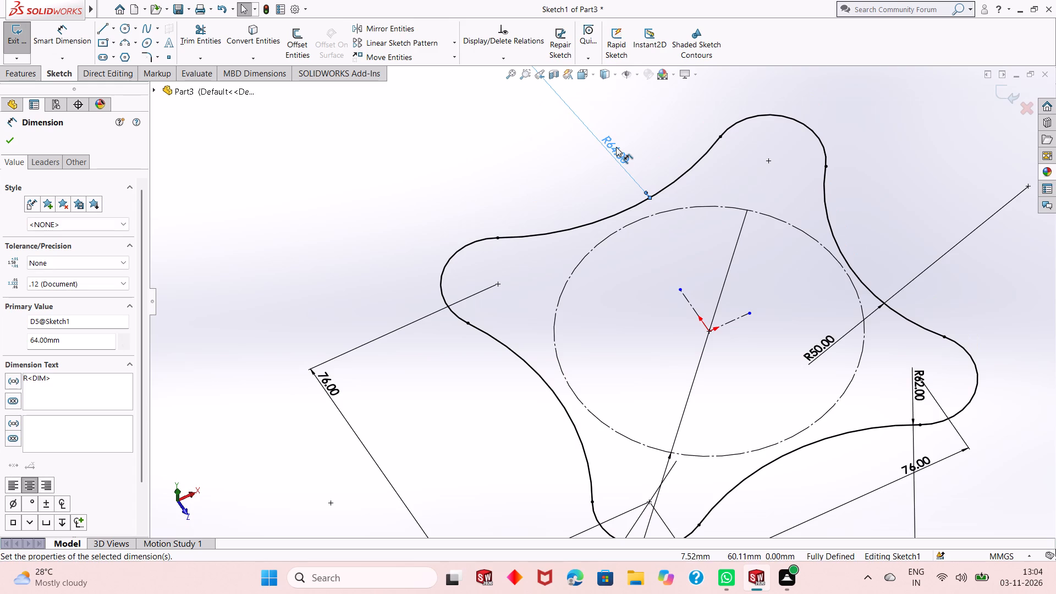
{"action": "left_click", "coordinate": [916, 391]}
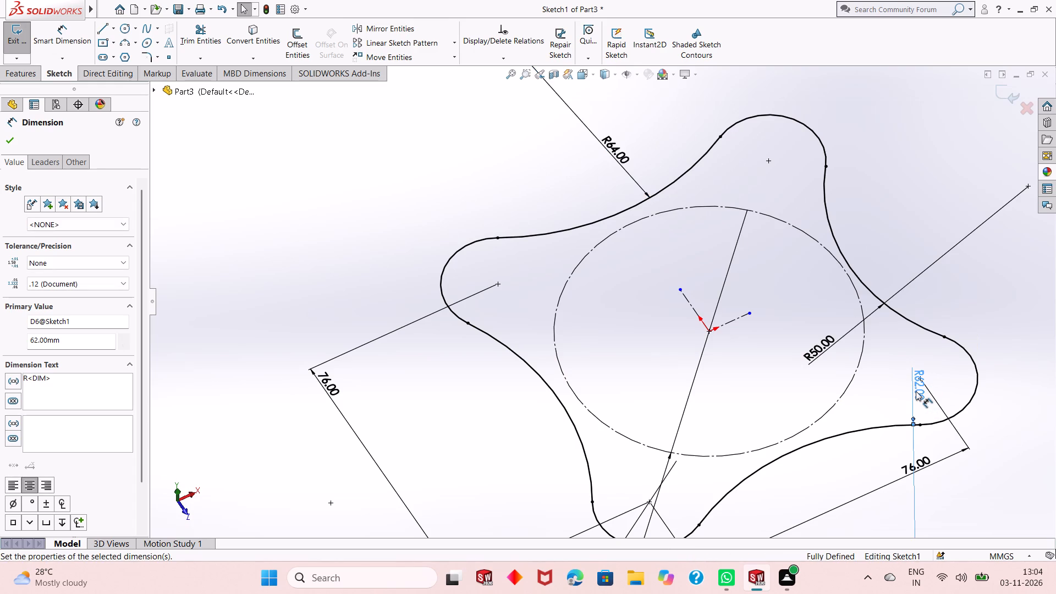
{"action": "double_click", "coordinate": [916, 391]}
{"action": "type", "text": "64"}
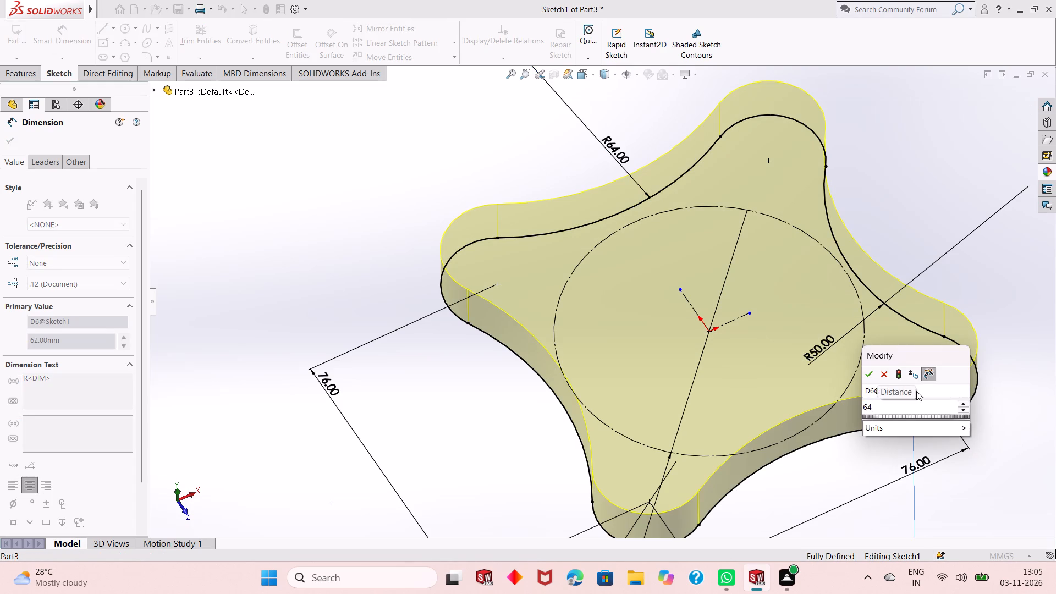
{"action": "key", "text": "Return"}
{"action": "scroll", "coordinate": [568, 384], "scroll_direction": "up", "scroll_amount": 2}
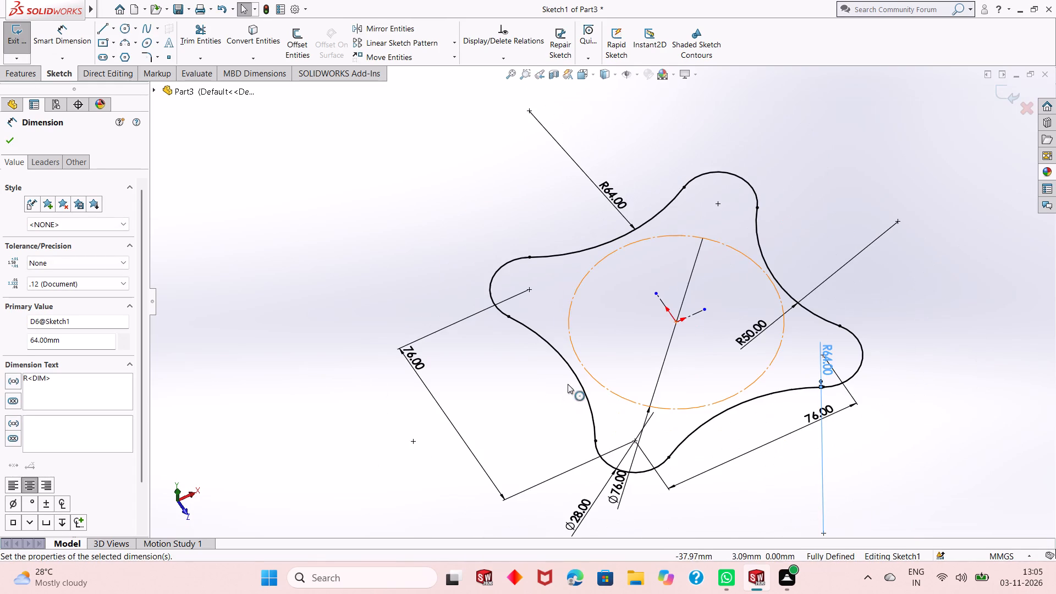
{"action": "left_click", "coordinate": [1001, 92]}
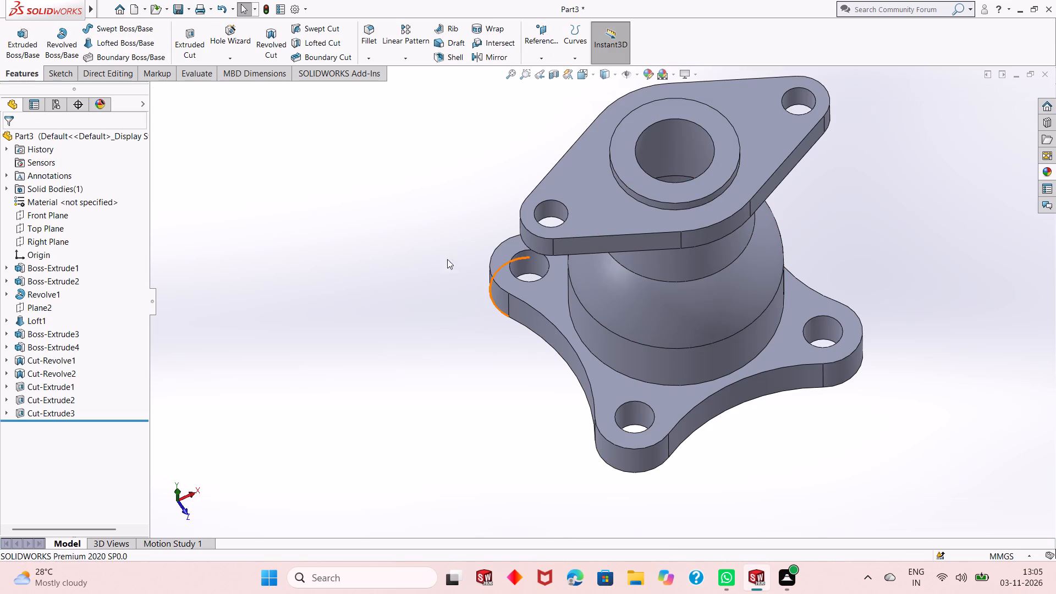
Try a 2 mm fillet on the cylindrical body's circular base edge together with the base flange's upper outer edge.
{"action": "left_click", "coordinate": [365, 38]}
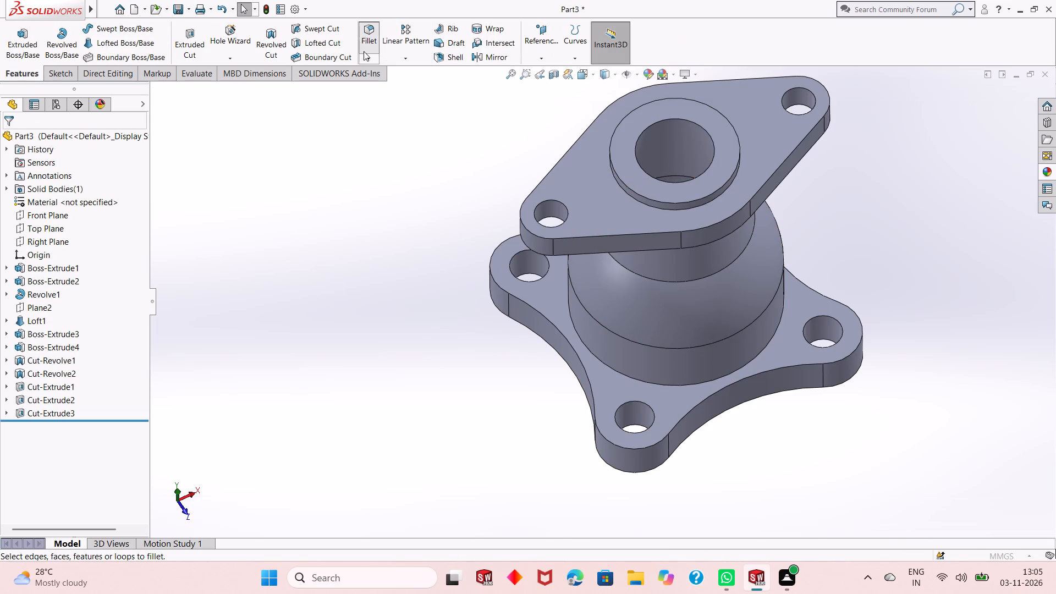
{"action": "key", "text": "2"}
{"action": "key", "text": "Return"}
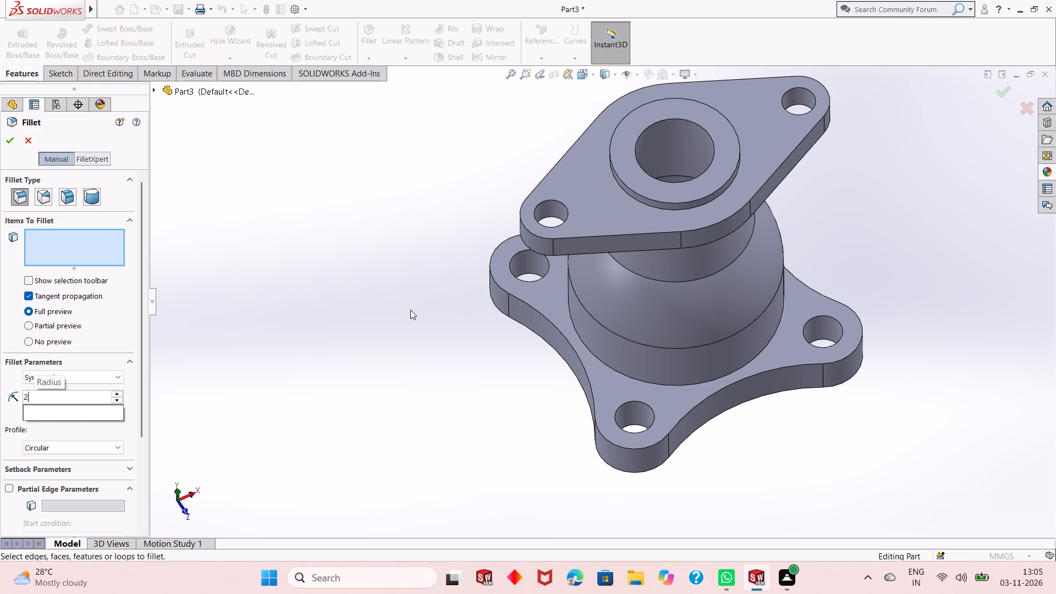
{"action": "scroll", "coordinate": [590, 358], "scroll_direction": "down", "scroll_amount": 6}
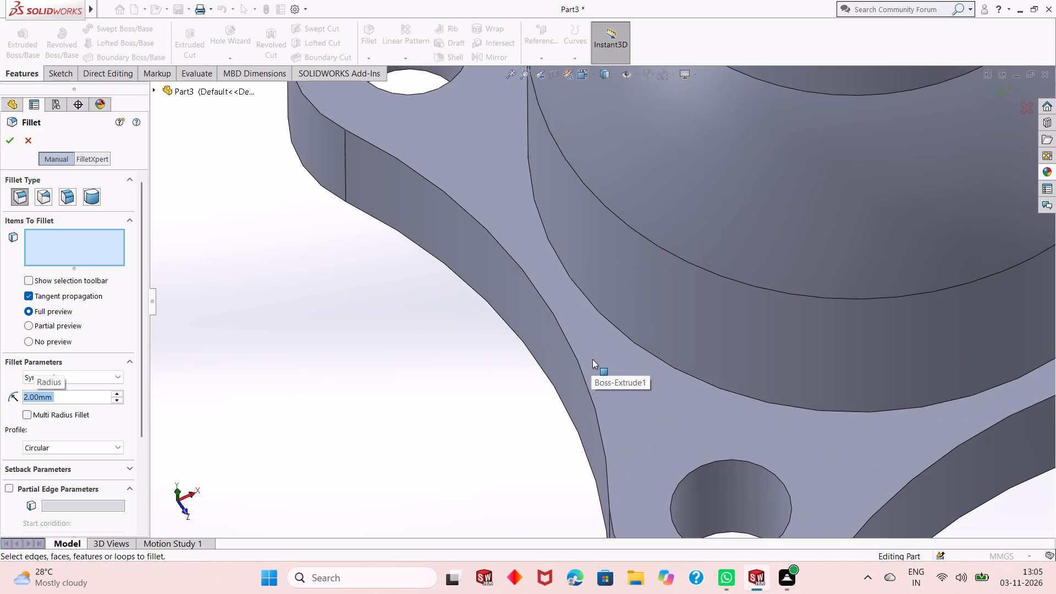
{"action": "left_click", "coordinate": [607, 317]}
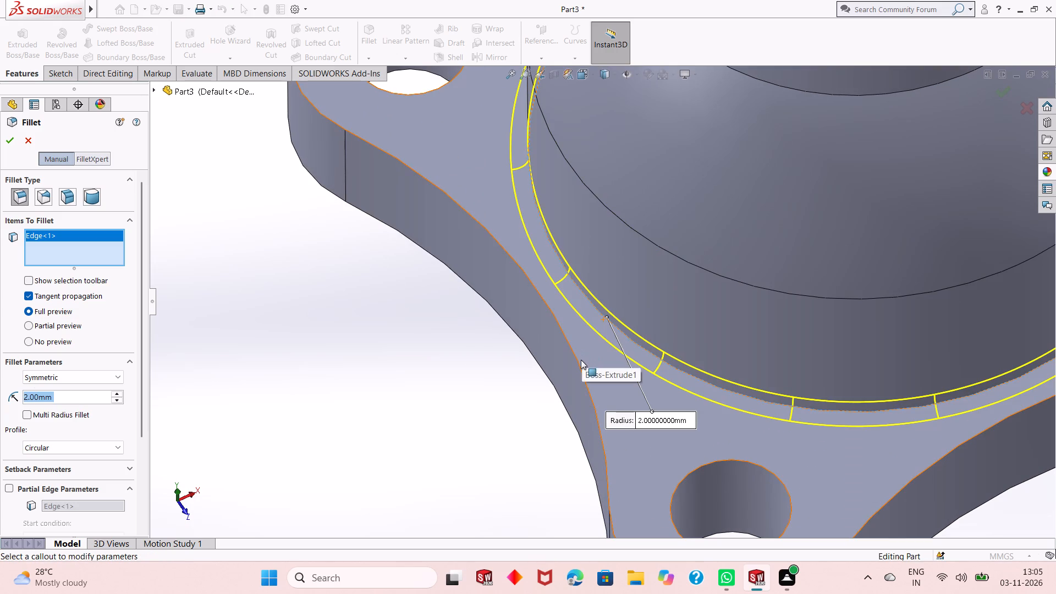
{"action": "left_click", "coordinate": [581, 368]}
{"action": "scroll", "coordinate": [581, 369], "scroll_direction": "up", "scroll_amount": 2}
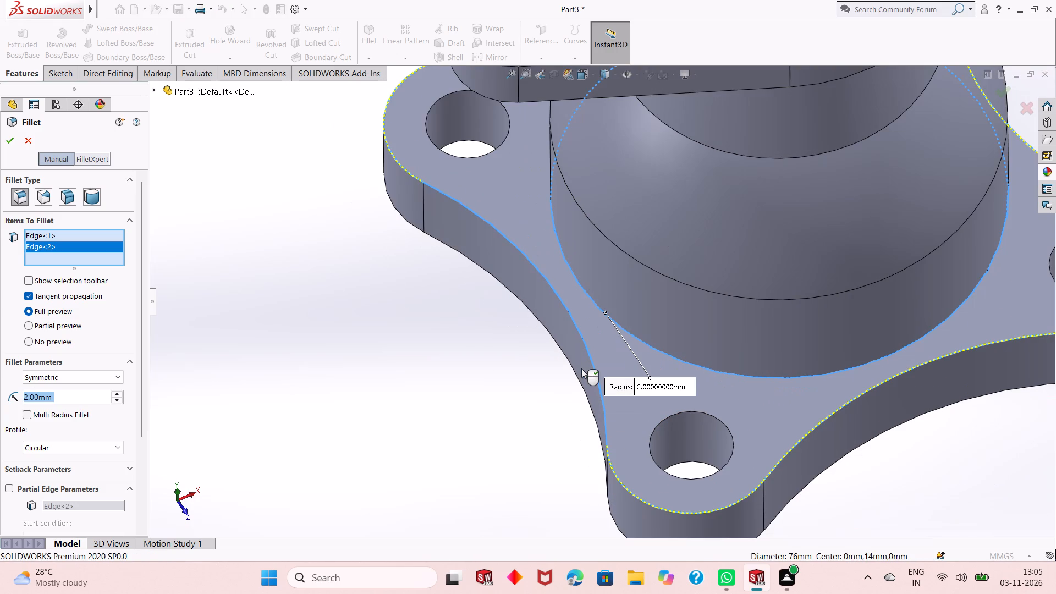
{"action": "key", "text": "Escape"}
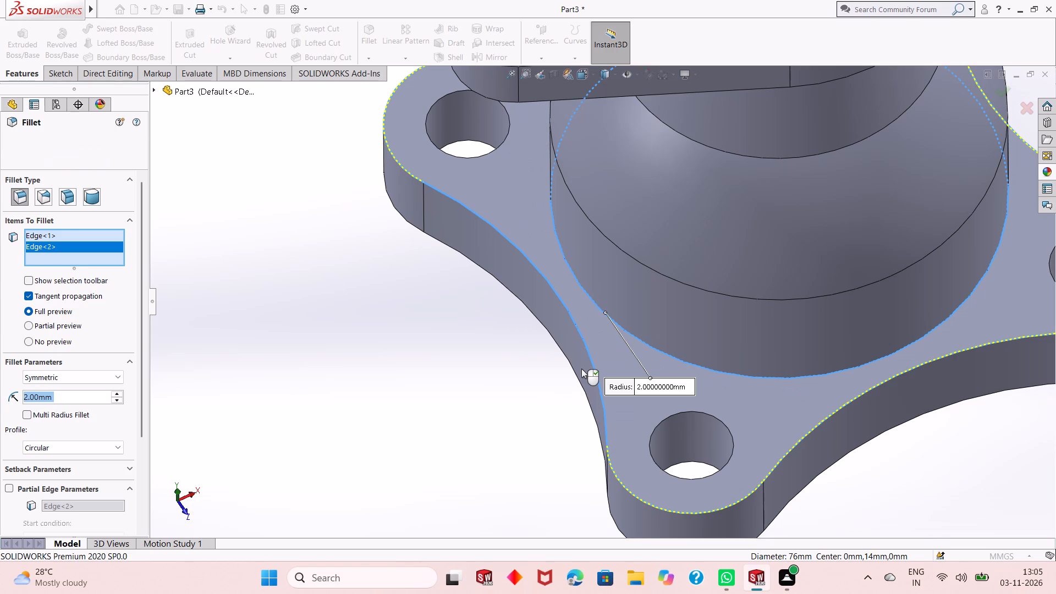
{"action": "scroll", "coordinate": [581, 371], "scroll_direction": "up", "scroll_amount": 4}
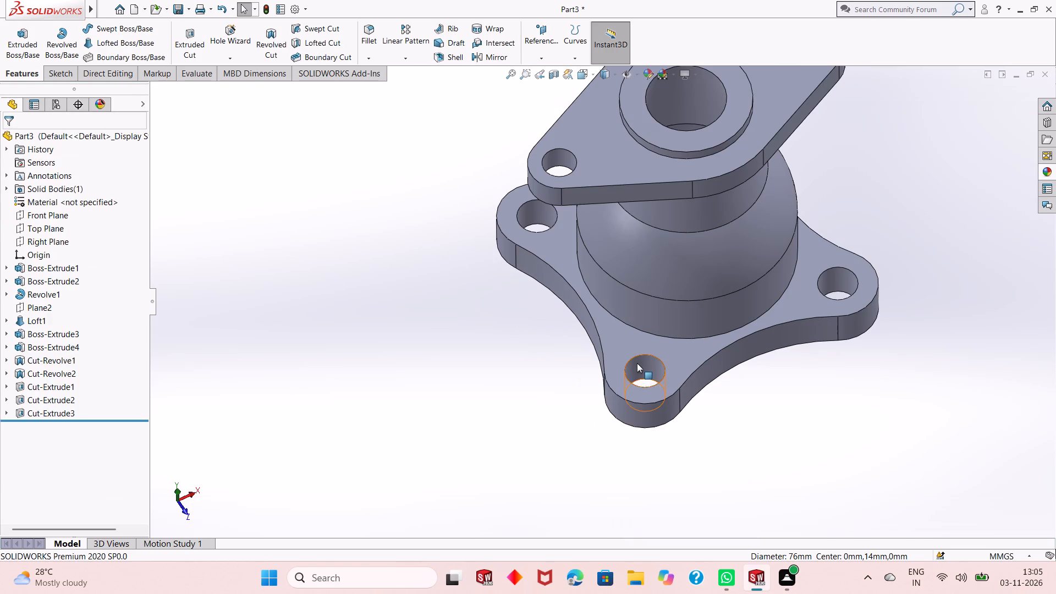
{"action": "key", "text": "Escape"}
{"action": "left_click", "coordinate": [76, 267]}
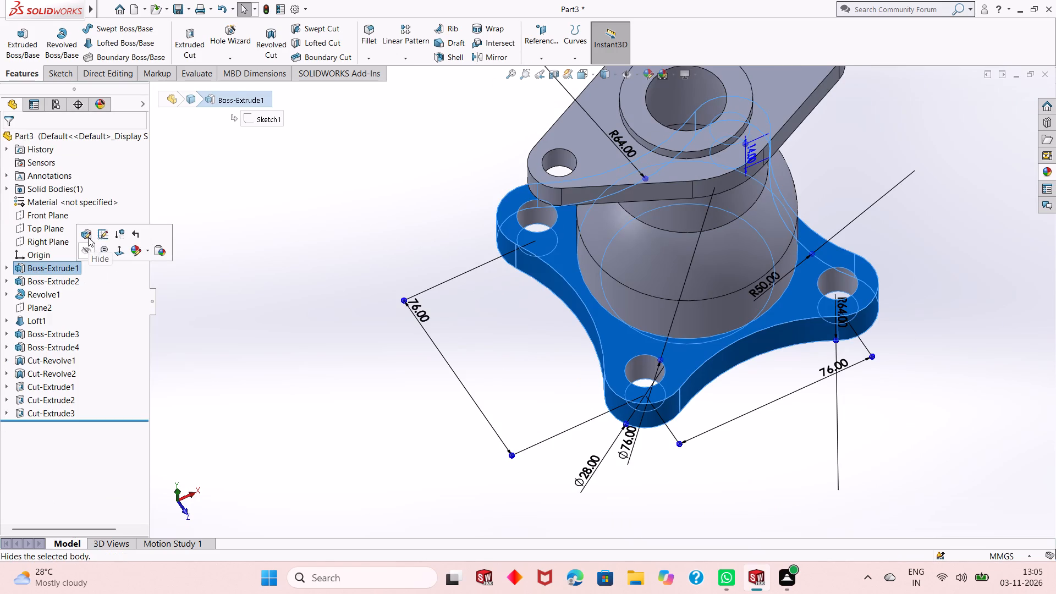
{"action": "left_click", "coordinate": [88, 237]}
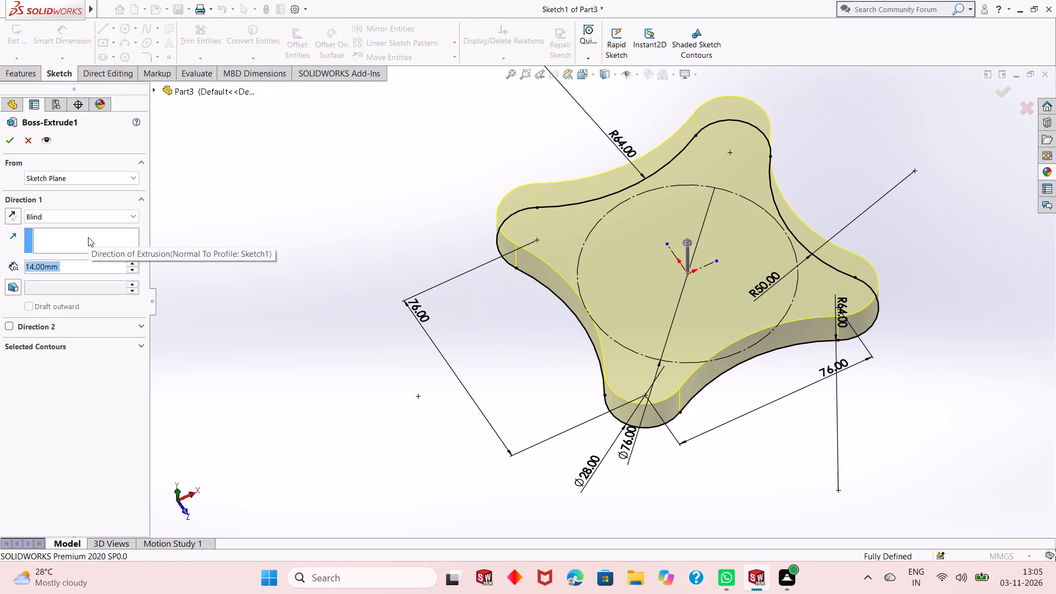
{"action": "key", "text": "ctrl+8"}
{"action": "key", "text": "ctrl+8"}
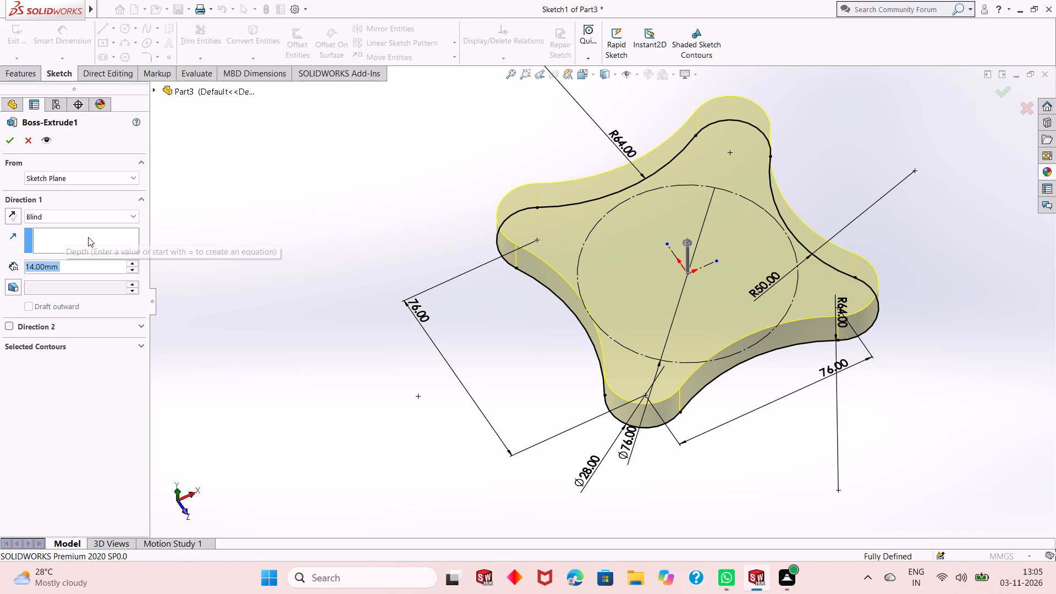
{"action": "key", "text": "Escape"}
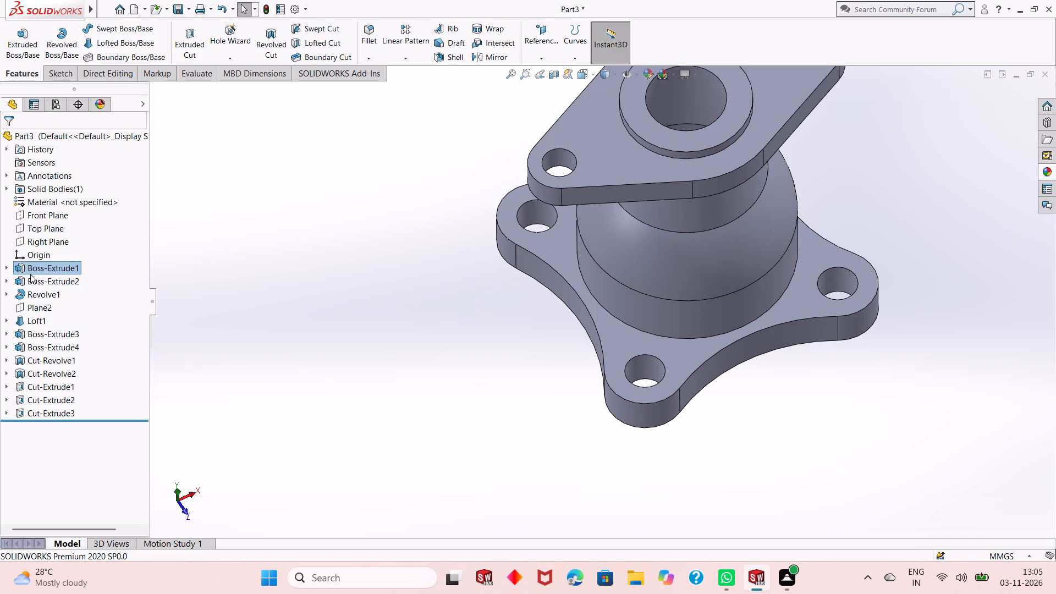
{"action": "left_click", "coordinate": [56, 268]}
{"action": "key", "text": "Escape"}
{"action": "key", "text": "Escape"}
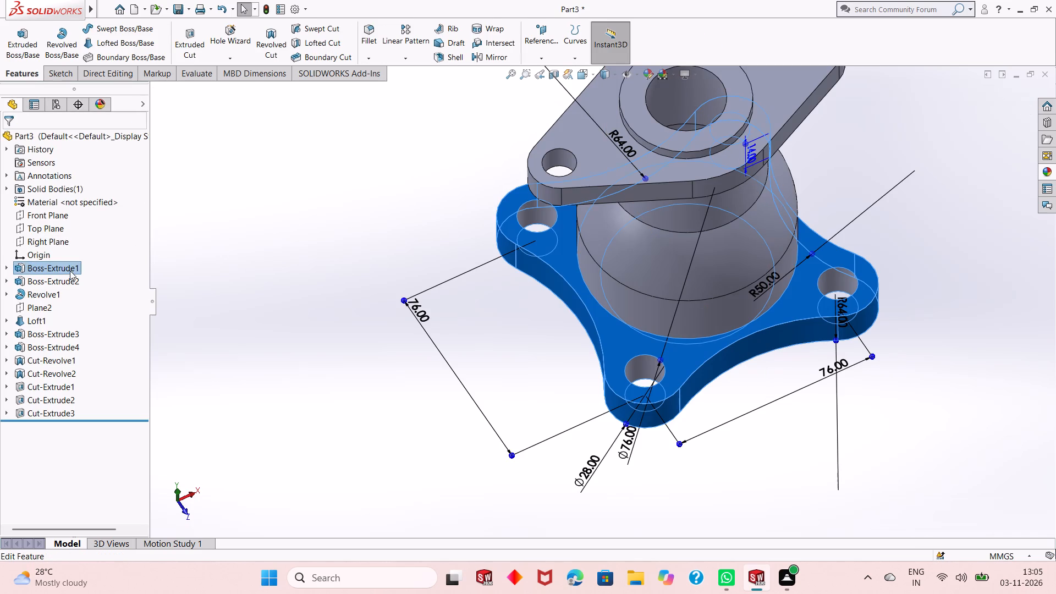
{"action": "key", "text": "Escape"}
Reopen the base profile sketch and set the negative-Z and positive-Z concave arcs to 68 mm radius.
{"action": "left_click", "coordinate": [71, 271]}
{"action": "left_click", "coordinate": [94, 245]}
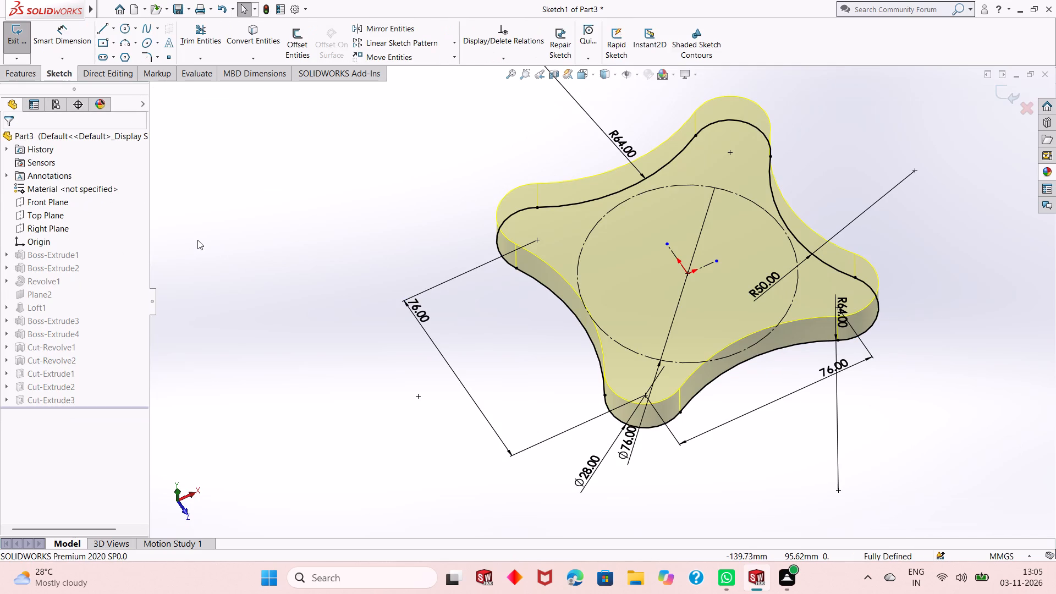
{"action": "key", "text": "ctrl+8"}
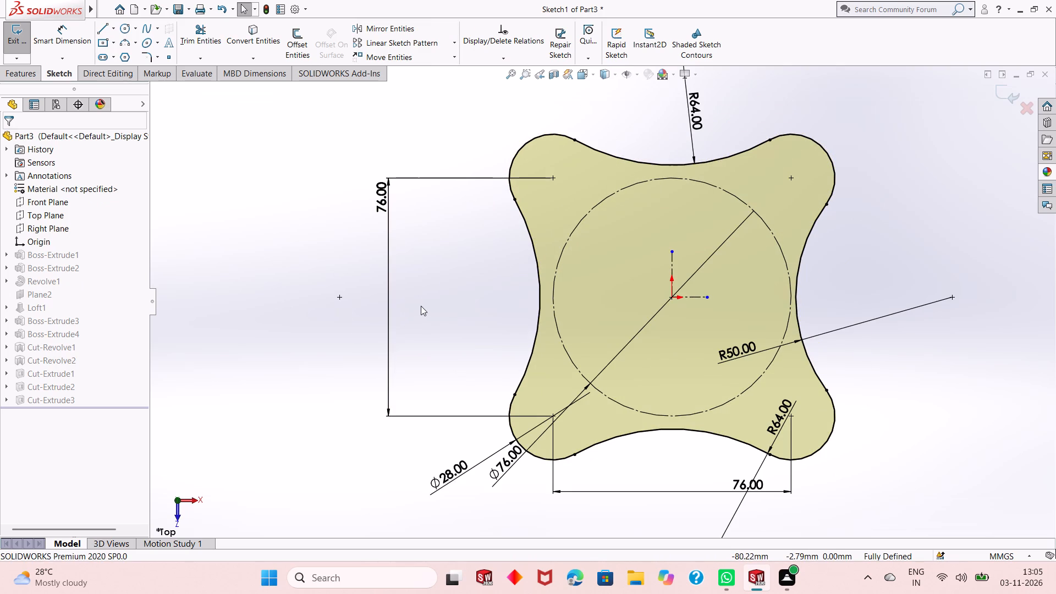
{"action": "scroll", "coordinate": [632, 305], "scroll_direction": "up", "scroll_amount": 1}
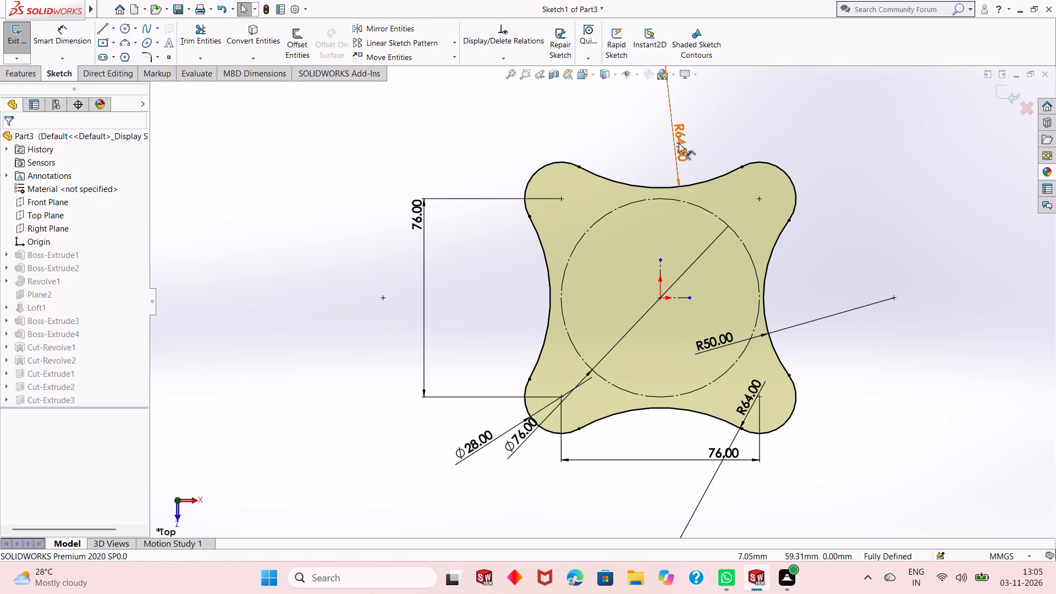
{"action": "double_click", "coordinate": [679, 143]}
{"action": "key", "text": "9"}
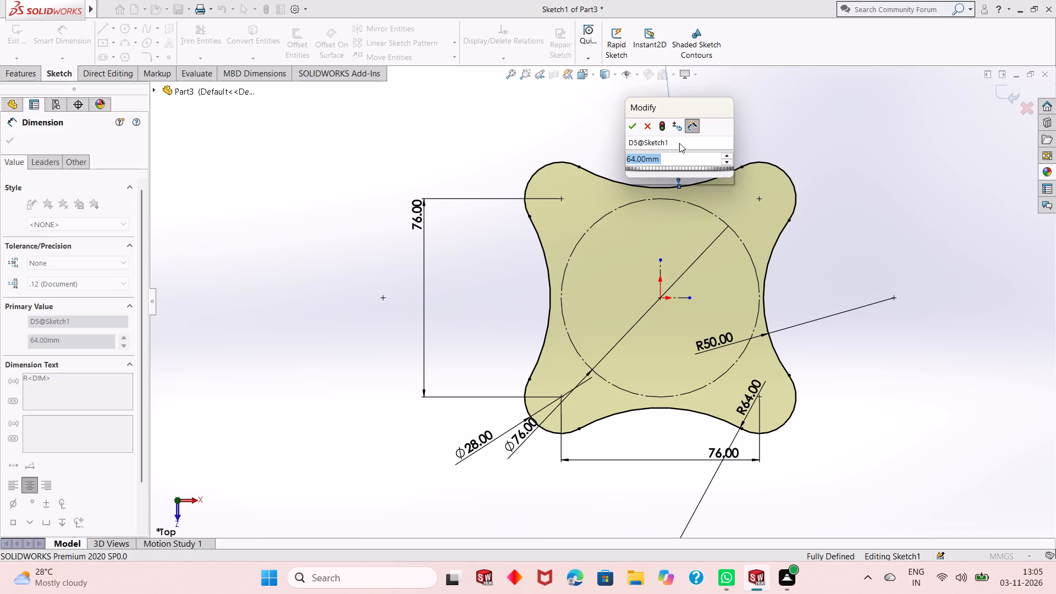
{"action": "key", "text": "BackSpace"}
{"action": "type", "text": "68"}
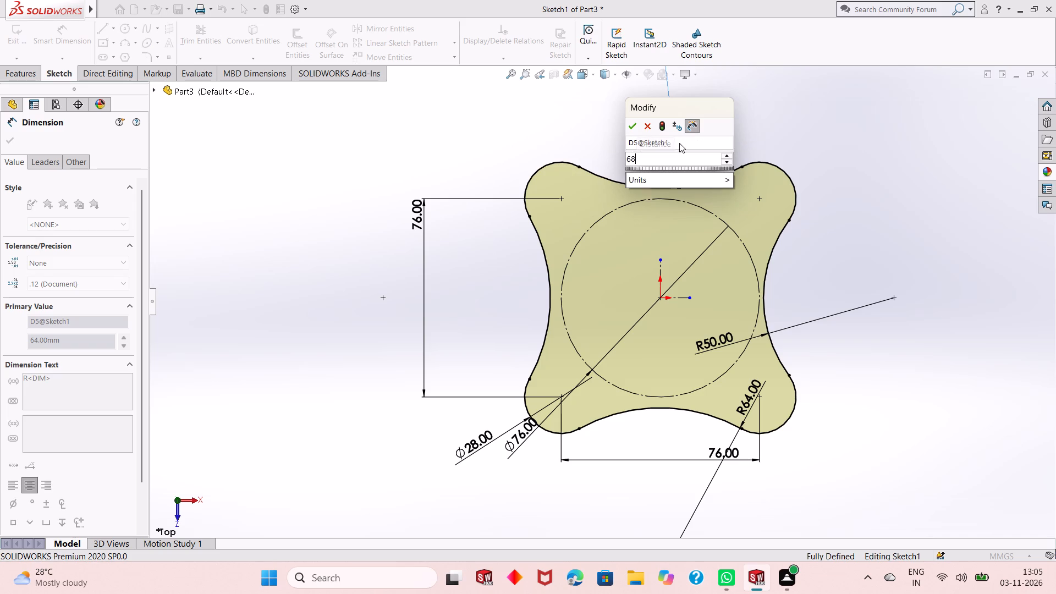
{"action": "key", "text": "Return"}
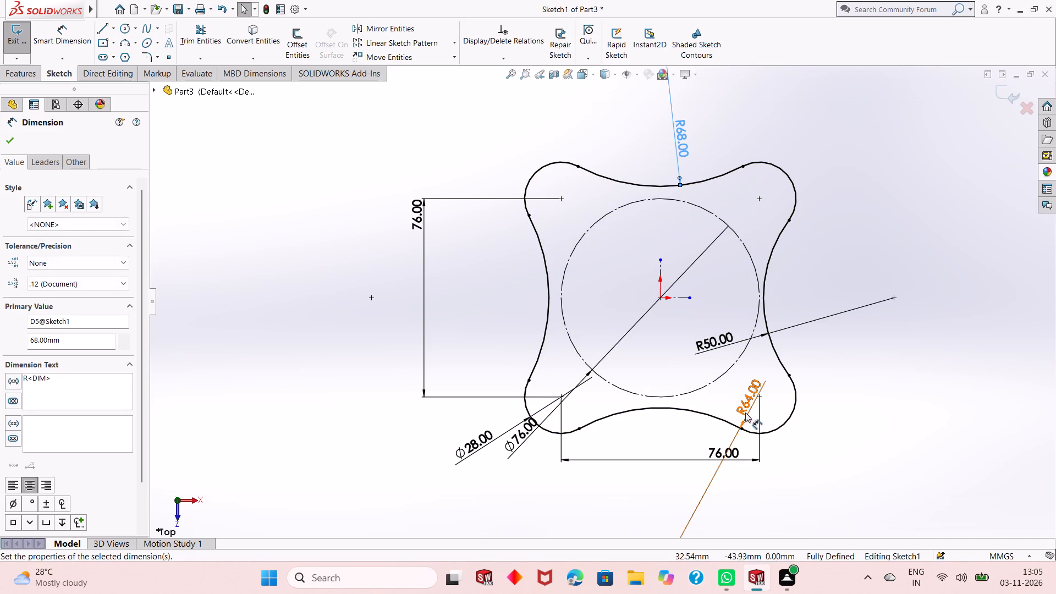
{"action": "double_click", "coordinate": [746, 402]}
{"action": "type", "text": "68"}
{"action": "key", "text": "Return"}
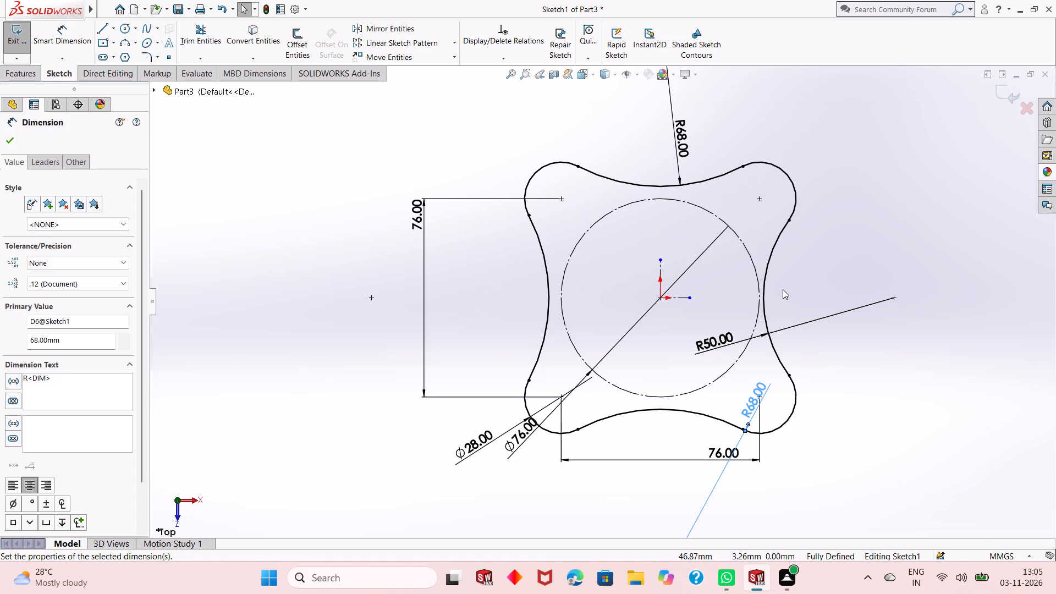
Set the radius of the base profile's positive-X concave arc to 68 mm.
{"action": "left_click", "coordinate": [766, 318]}
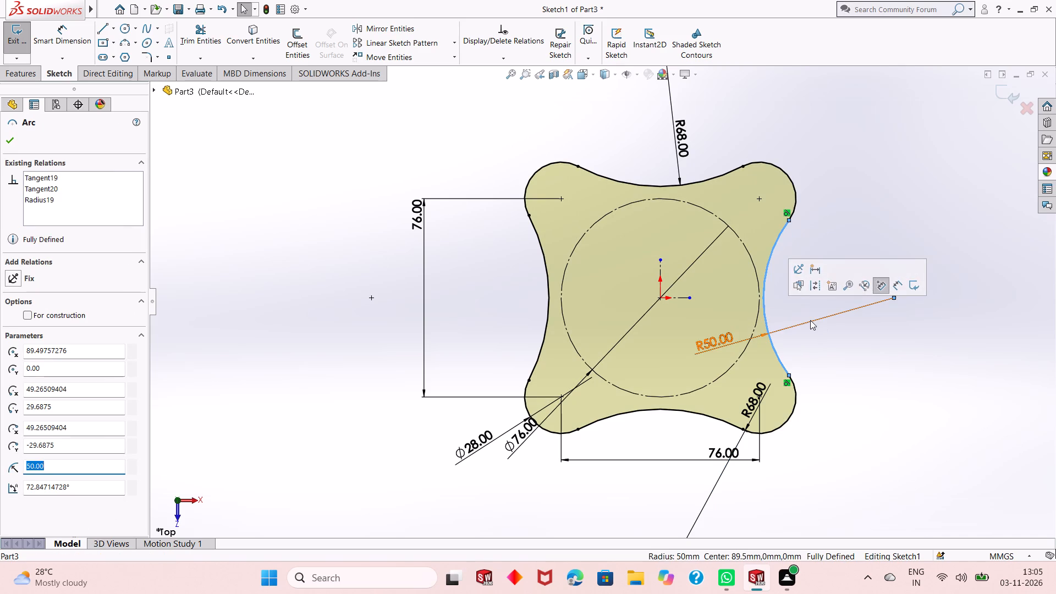
{"action": "key", "text": "Escape"}
{"action": "key", "text": "Escape"}
{"action": "key", "text": "Escape"}
{"action": "key", "text": "Escape"}
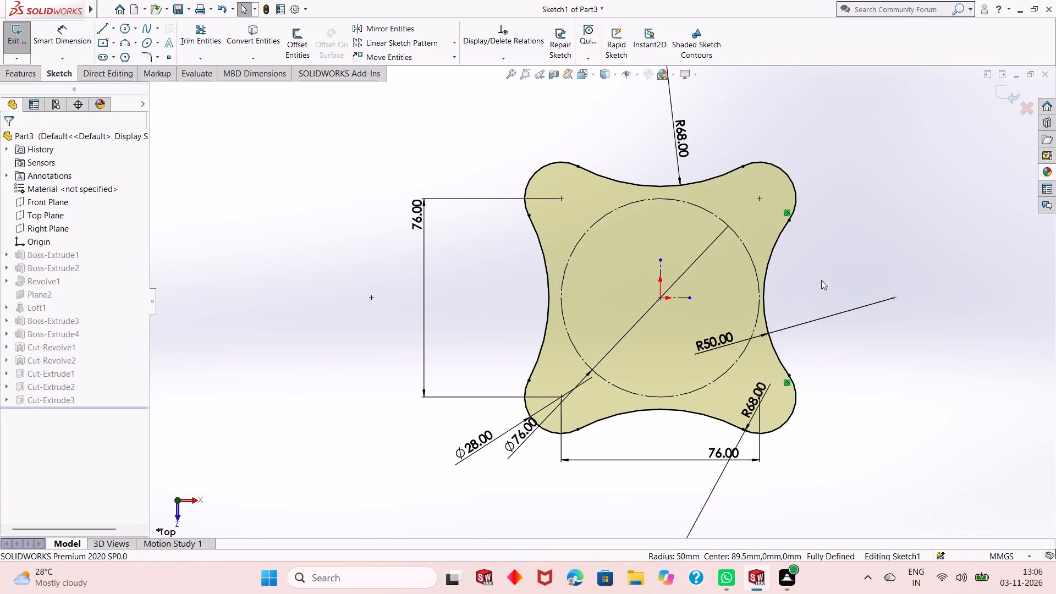
{"action": "key", "text": "Escape"}
{"action": "key", "text": "Escape"}
{"action": "double_click", "coordinate": [707, 339]}
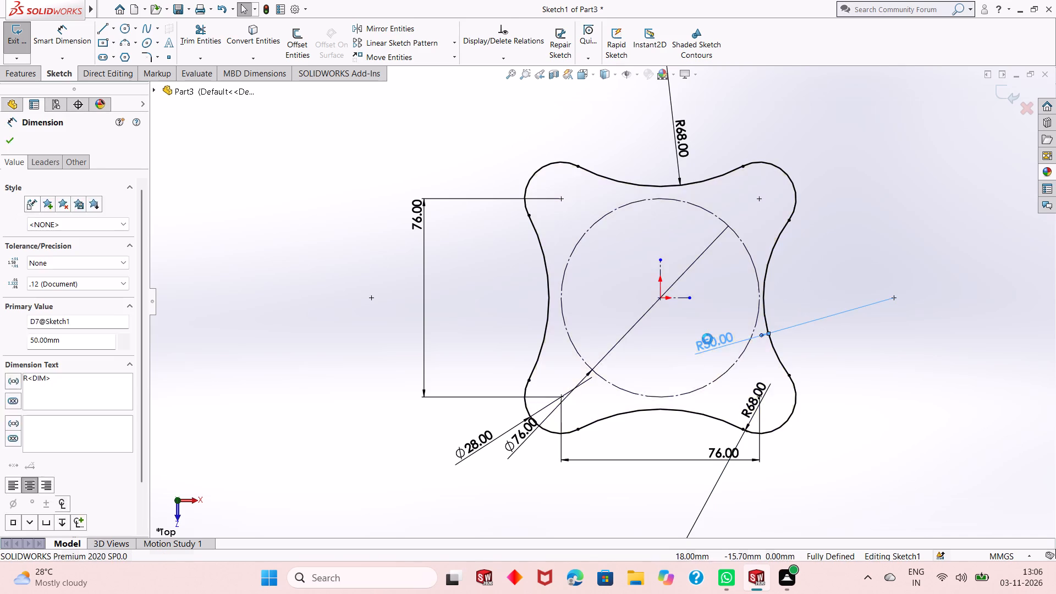
{"action": "type", "text": "68"}
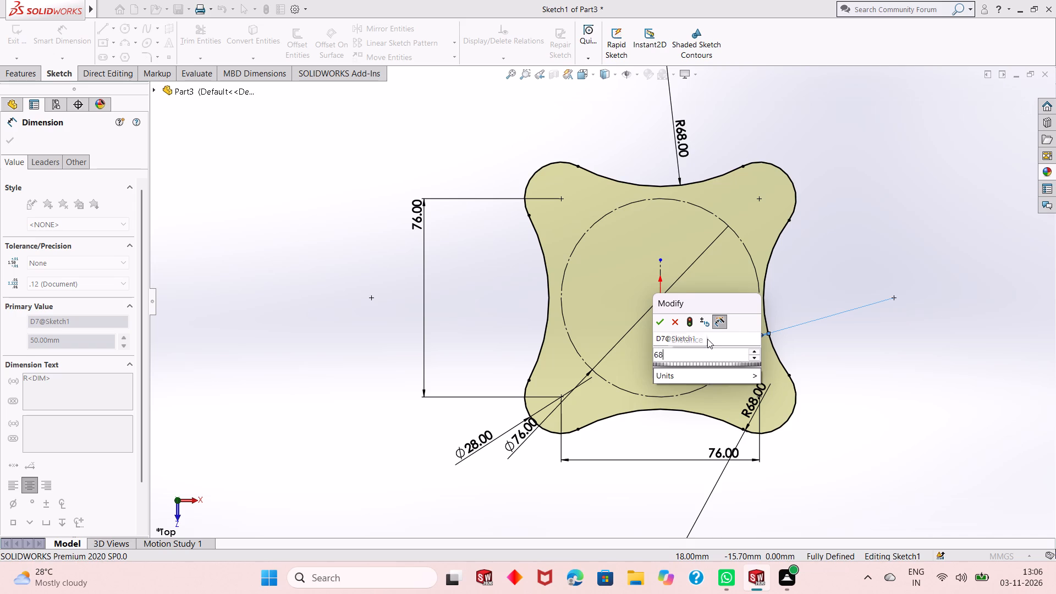
{"action": "key", "text": "Return"}
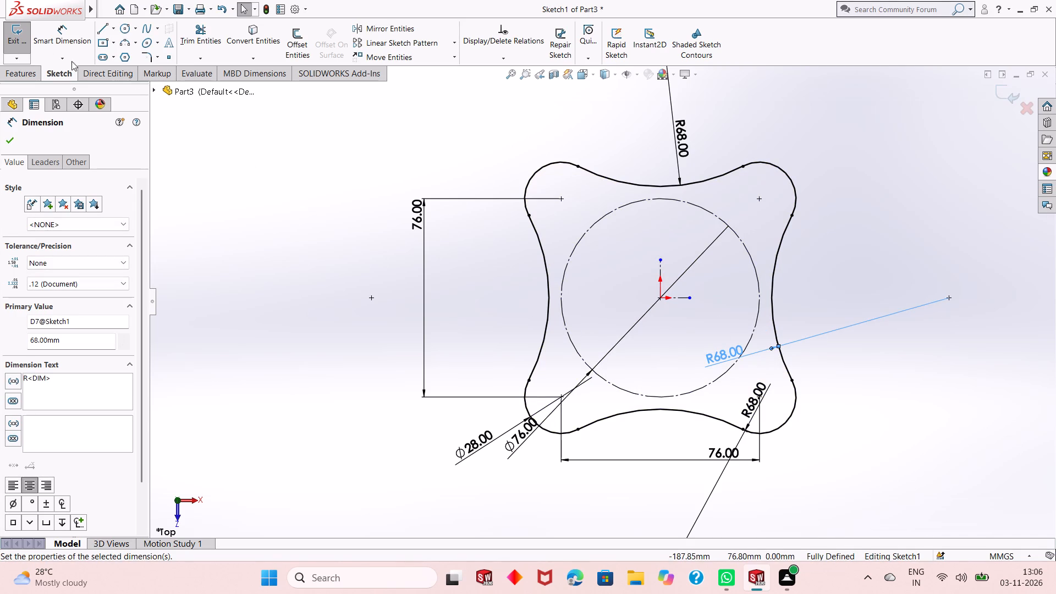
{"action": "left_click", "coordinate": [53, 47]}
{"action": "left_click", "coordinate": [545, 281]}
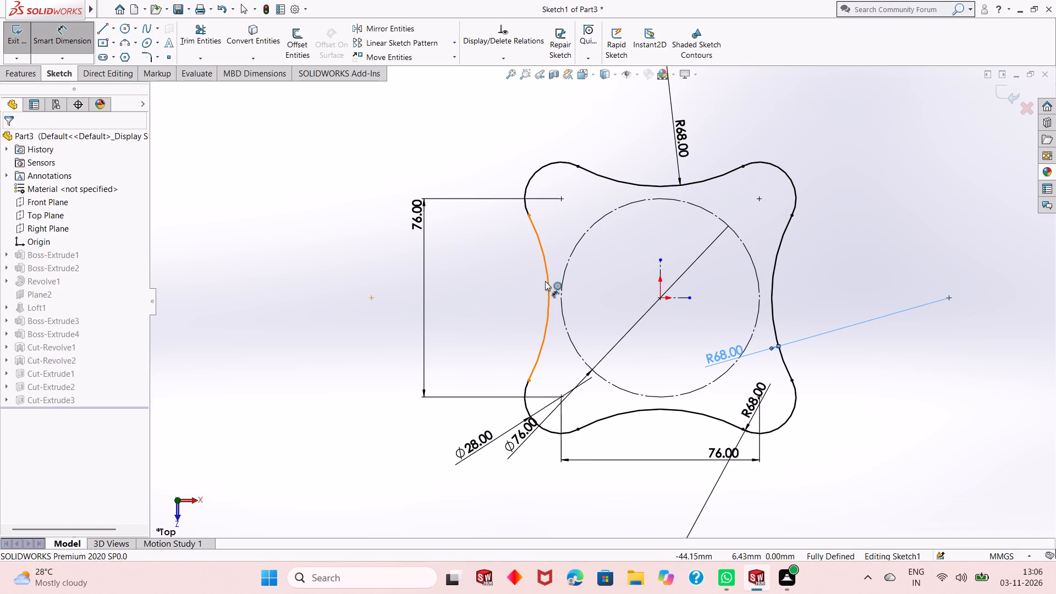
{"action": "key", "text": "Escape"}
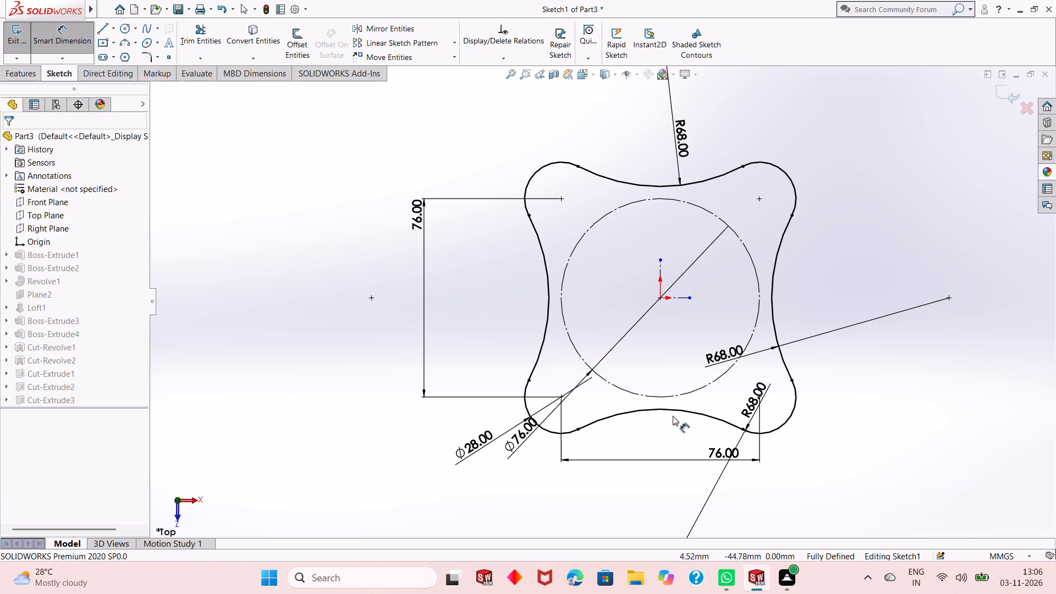
Exit the base profile sketch to rebuild the part.
{"action": "left_click", "coordinate": [999, 99]}
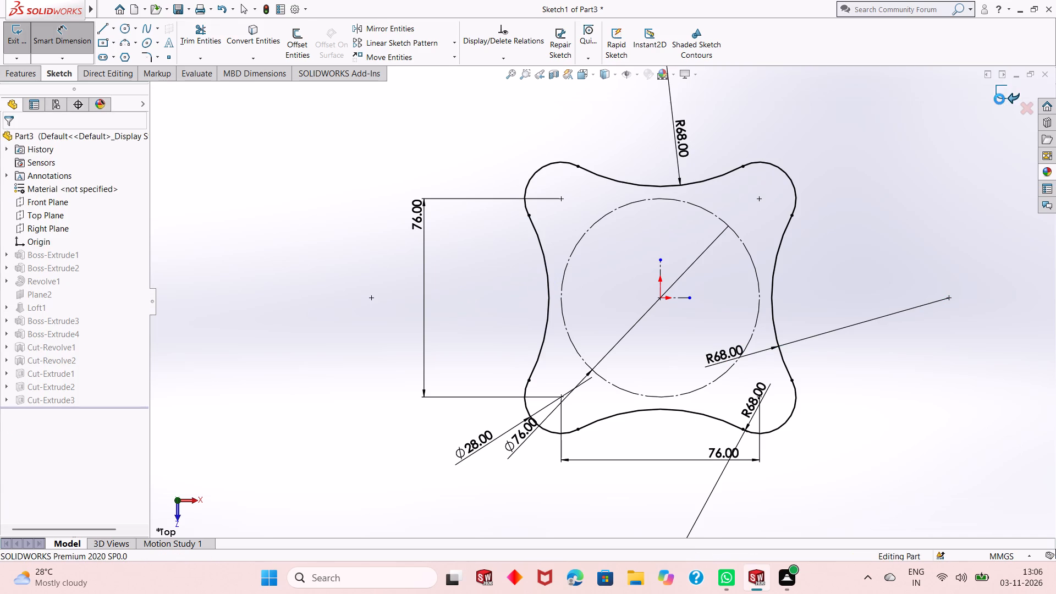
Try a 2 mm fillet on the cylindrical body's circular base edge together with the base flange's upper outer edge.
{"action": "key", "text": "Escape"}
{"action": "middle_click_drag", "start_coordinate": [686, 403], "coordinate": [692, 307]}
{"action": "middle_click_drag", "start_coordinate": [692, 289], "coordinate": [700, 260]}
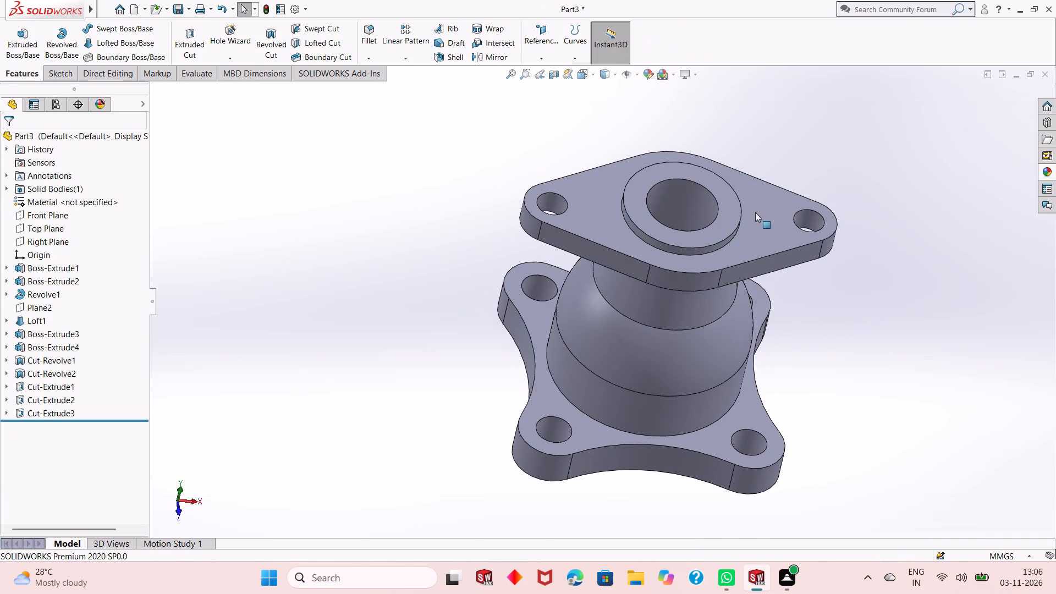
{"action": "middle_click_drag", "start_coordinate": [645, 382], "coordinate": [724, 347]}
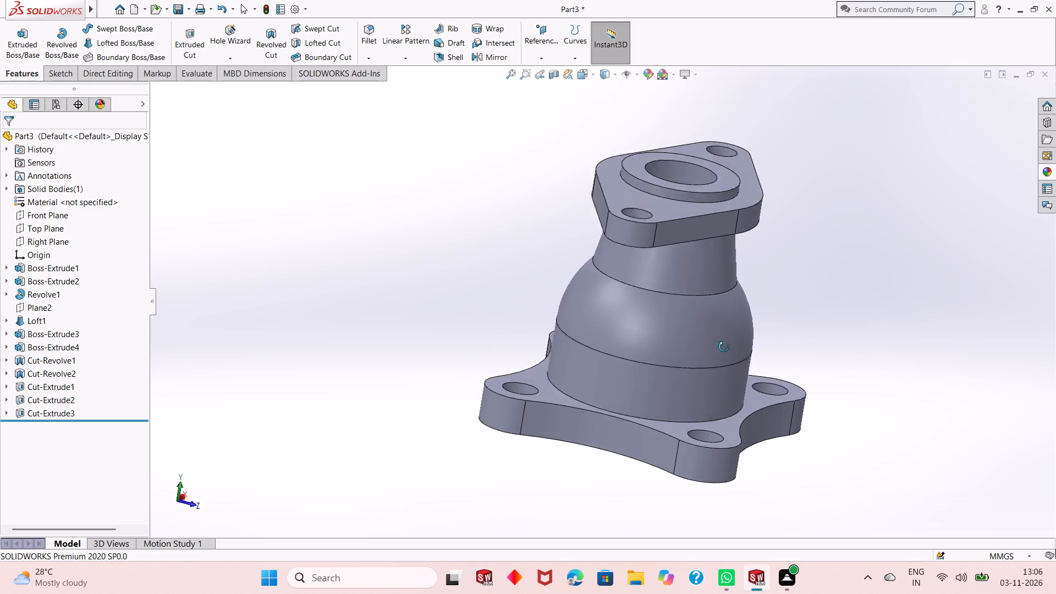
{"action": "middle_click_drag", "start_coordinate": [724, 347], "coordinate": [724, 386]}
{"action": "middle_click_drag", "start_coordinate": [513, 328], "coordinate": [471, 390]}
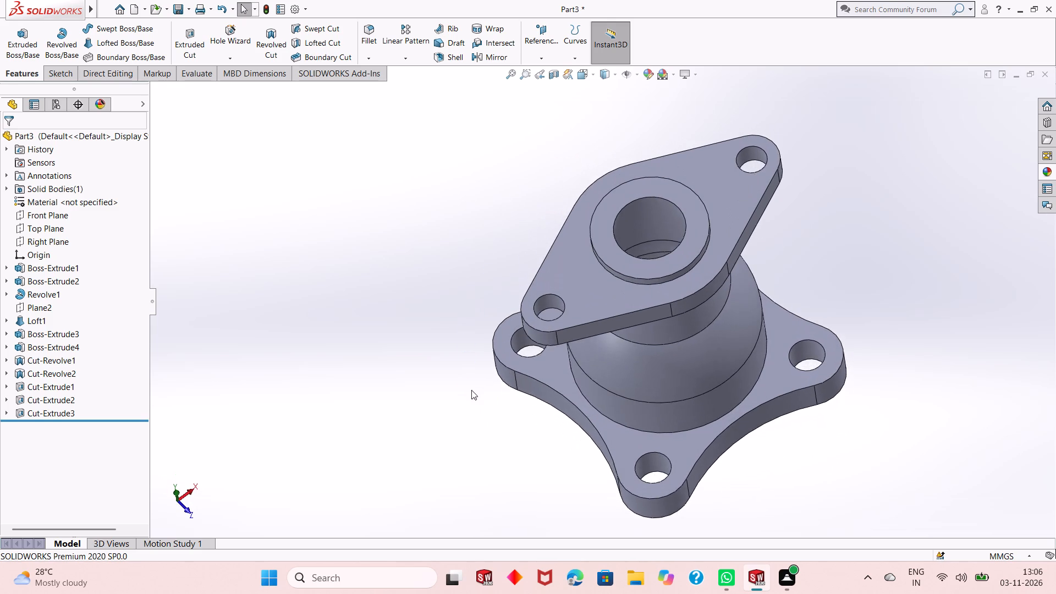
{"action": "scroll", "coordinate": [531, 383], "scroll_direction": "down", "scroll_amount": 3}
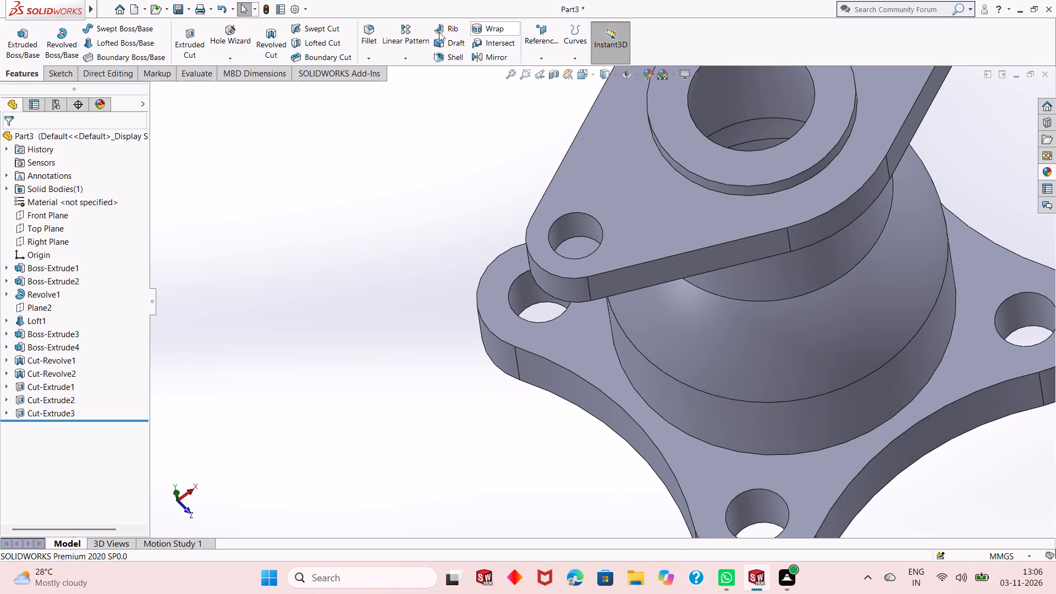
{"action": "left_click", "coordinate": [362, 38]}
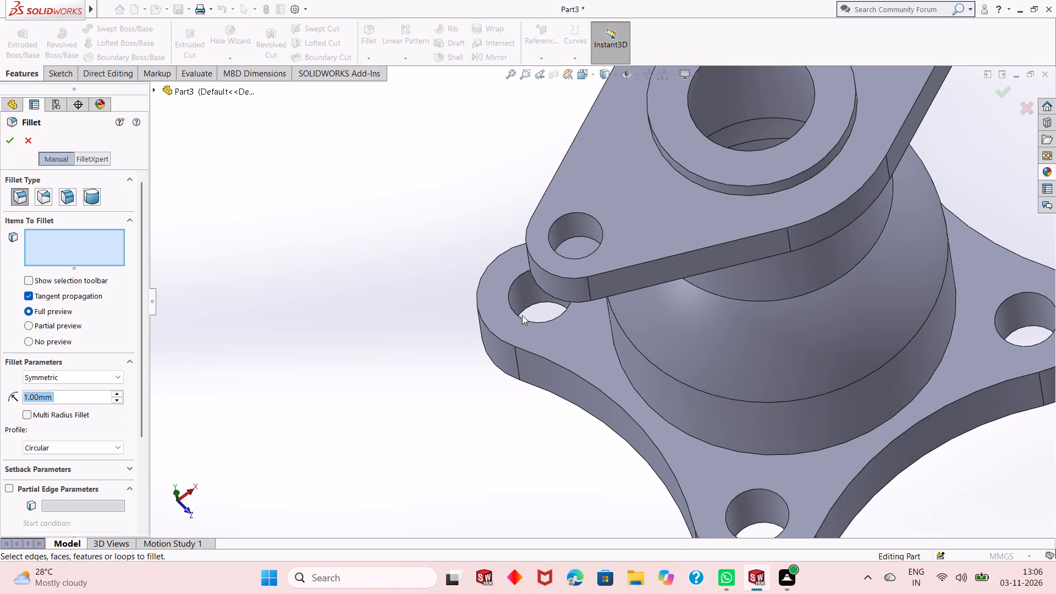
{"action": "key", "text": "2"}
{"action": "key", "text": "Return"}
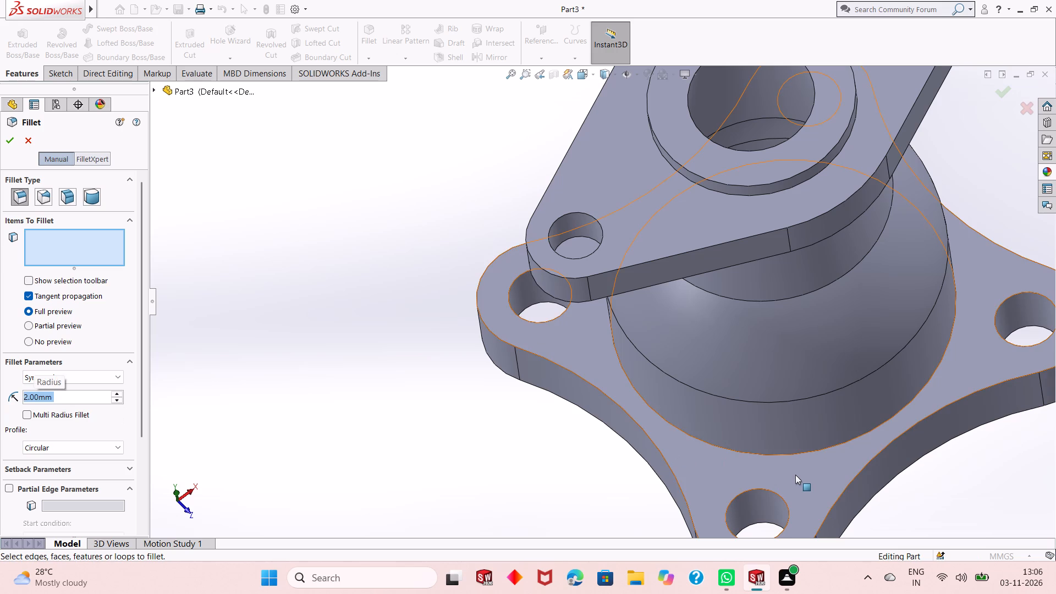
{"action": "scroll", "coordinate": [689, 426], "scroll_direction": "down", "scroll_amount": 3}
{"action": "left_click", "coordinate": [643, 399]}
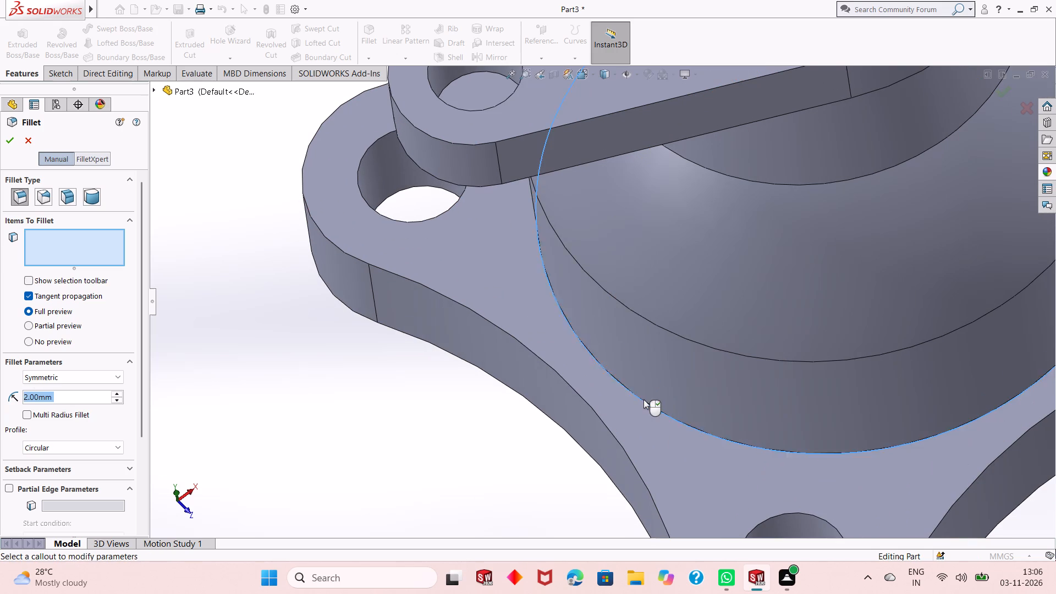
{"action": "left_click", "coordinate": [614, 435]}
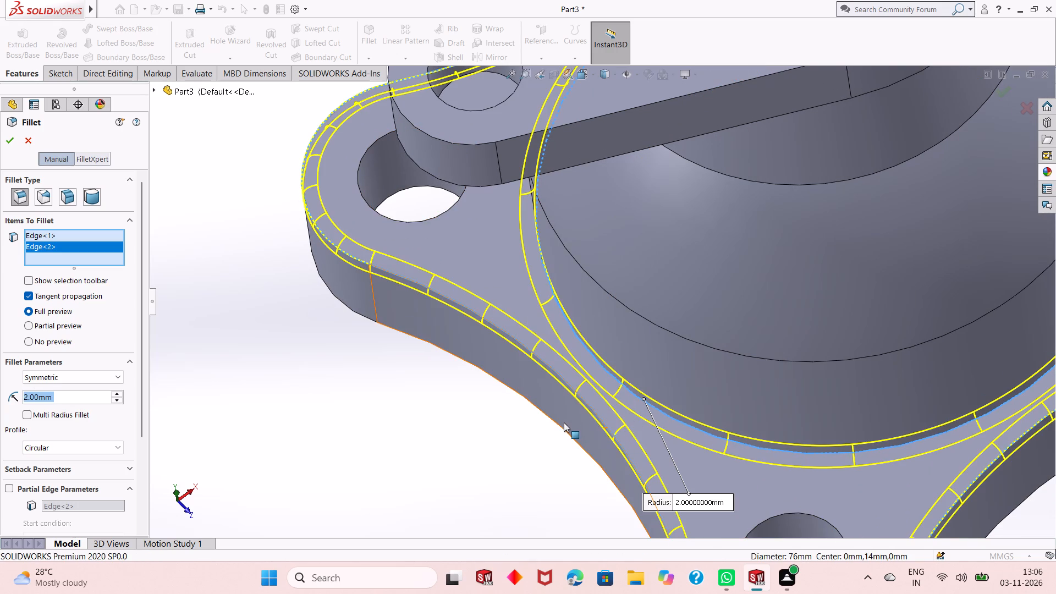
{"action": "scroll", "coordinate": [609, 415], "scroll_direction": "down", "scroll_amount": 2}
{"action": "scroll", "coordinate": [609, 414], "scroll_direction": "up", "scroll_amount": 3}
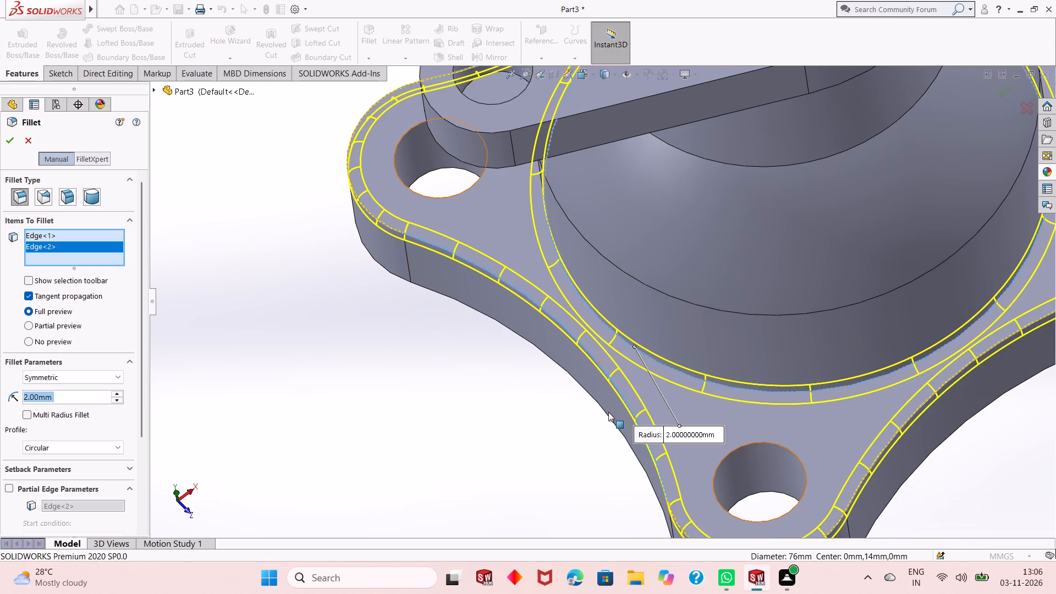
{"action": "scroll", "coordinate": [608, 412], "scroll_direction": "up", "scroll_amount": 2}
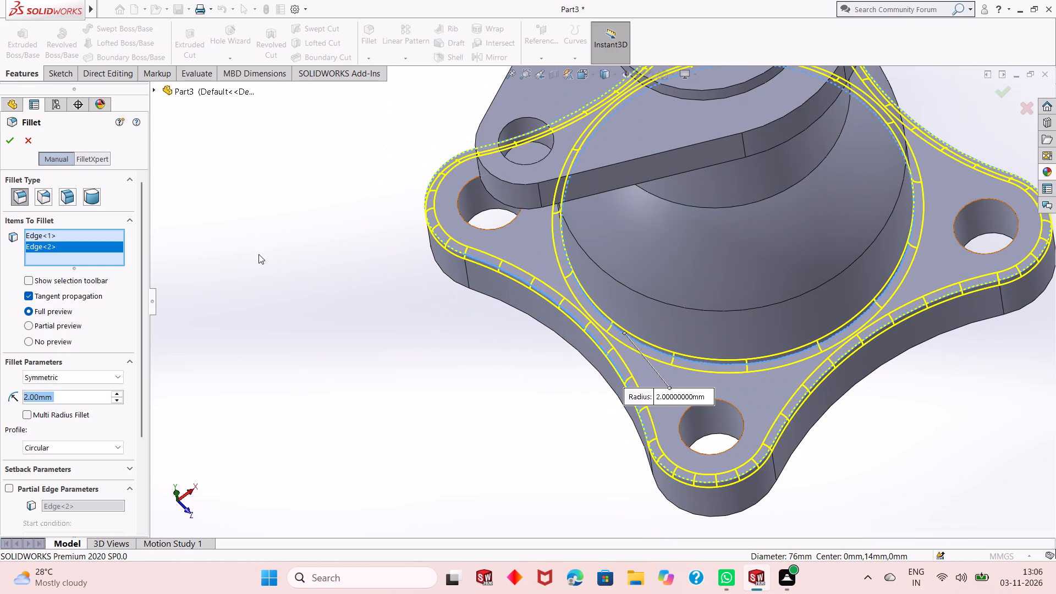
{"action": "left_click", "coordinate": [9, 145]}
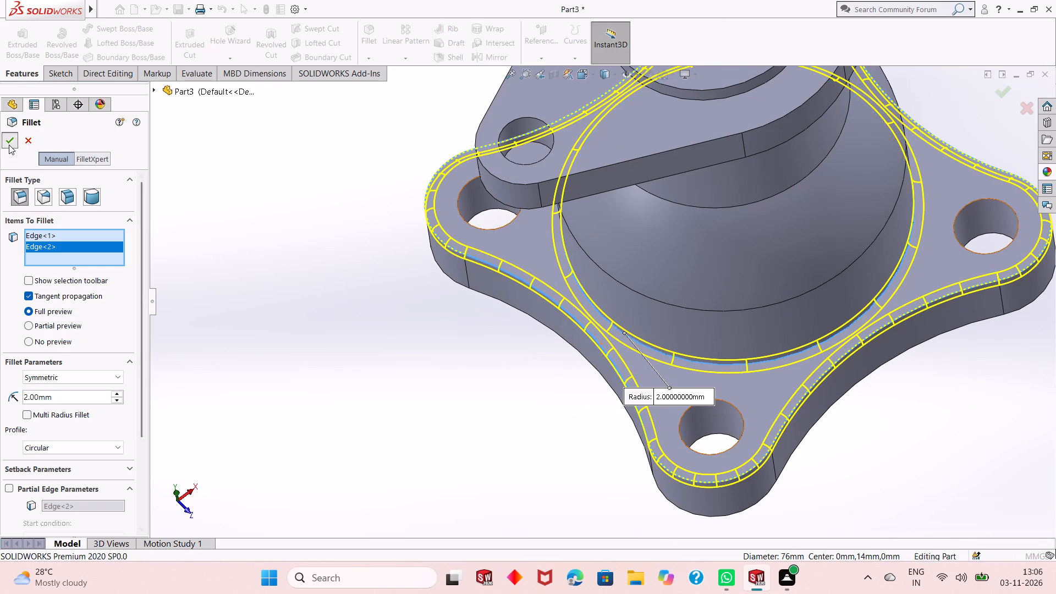
Examine the filleted edges around the base flange's lobes and where the cylindrical body meets the flange.
{"action": "scroll", "coordinate": [501, 423], "scroll_direction": "up", "scroll_amount": 2}
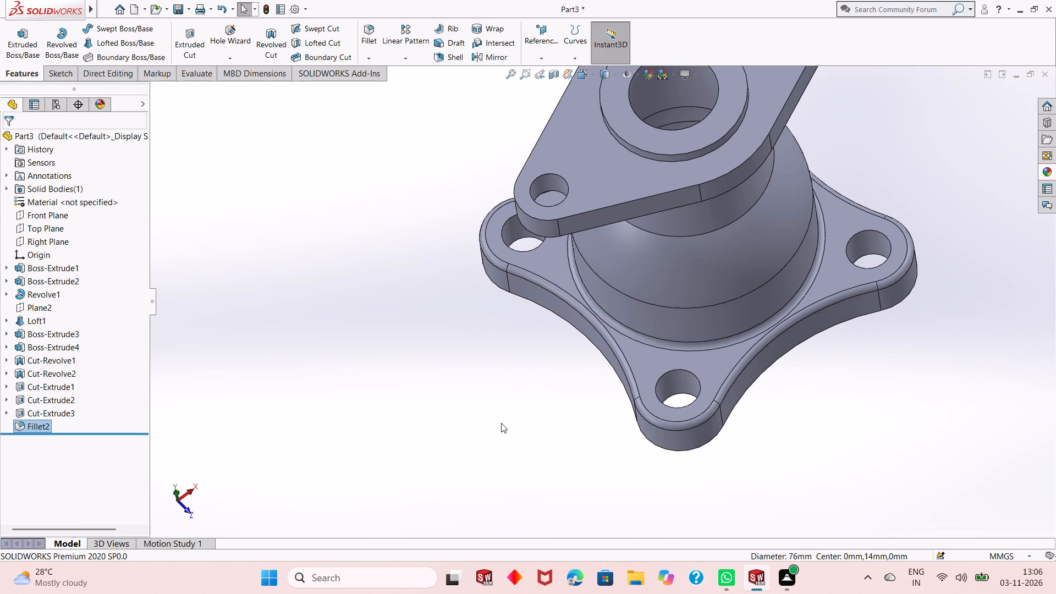
{"action": "middle_click_drag", "start_coordinate": [501, 425], "coordinate": [499, 354]}
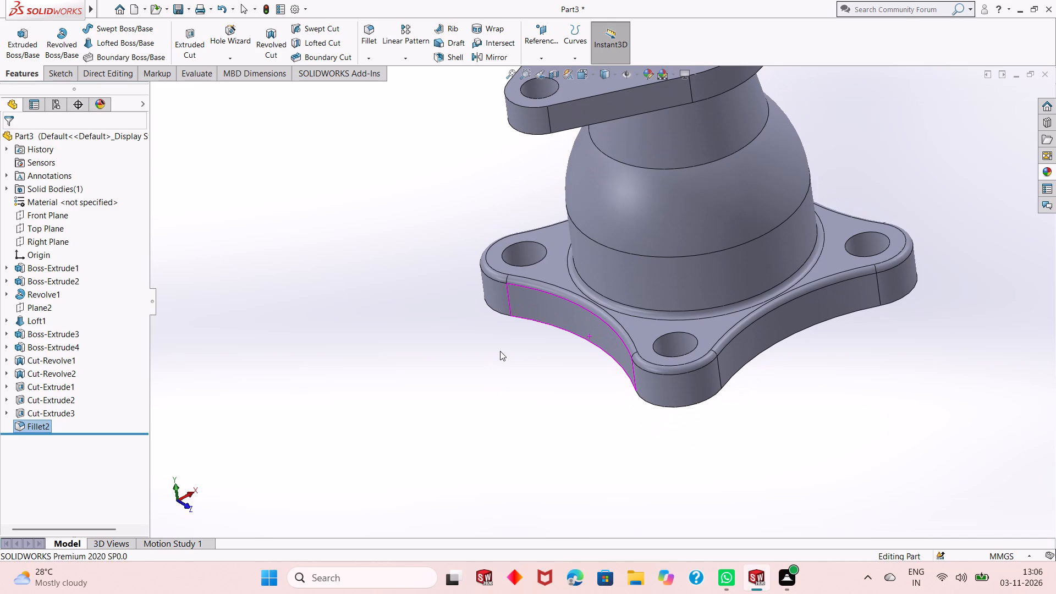
{"action": "scroll", "coordinate": [625, 265], "scroll_direction": "down", "scroll_amount": 2}
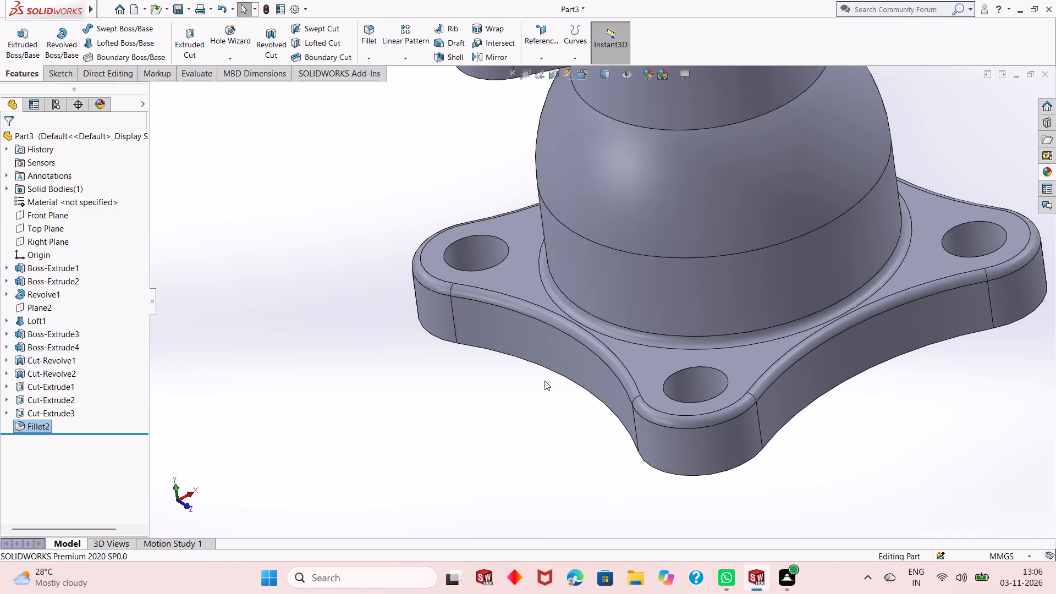
{"action": "scroll", "coordinate": [543, 382], "scroll_direction": "up", "scroll_amount": 2}
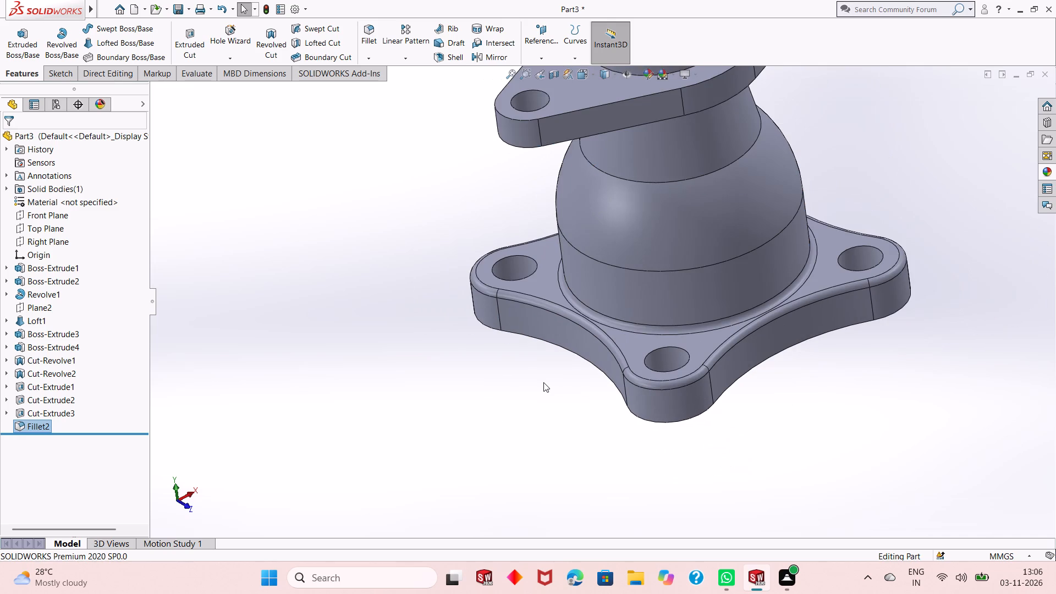
{"action": "scroll", "coordinate": [593, 292], "scroll_direction": "down", "scroll_amount": 2}
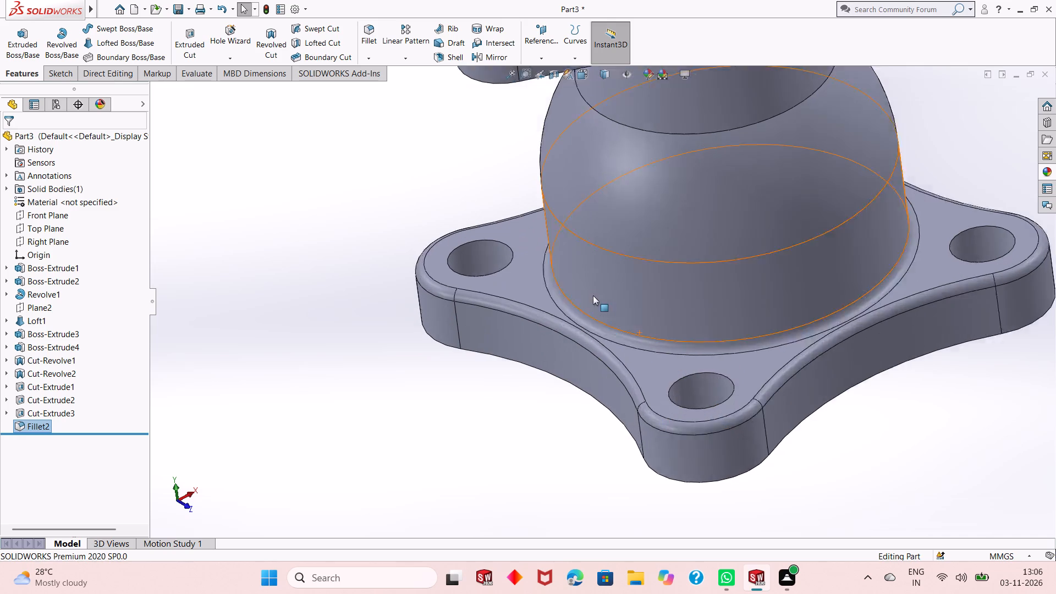
{"action": "scroll", "coordinate": [593, 295], "scroll_direction": "down", "scroll_amount": 2}
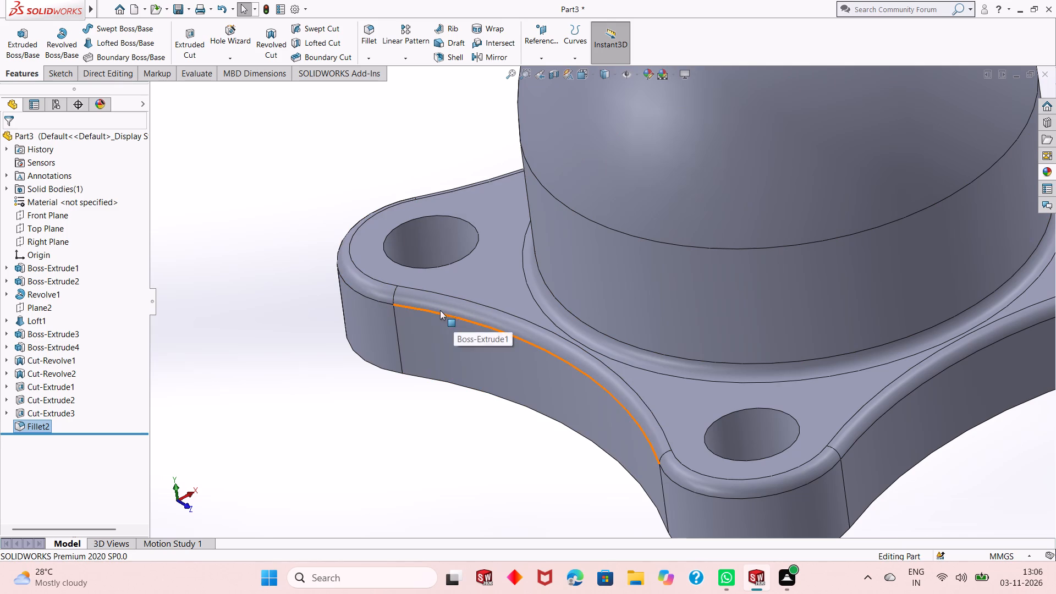
{"action": "scroll", "coordinate": [498, 402], "scroll_direction": "up", "scroll_amount": 1}
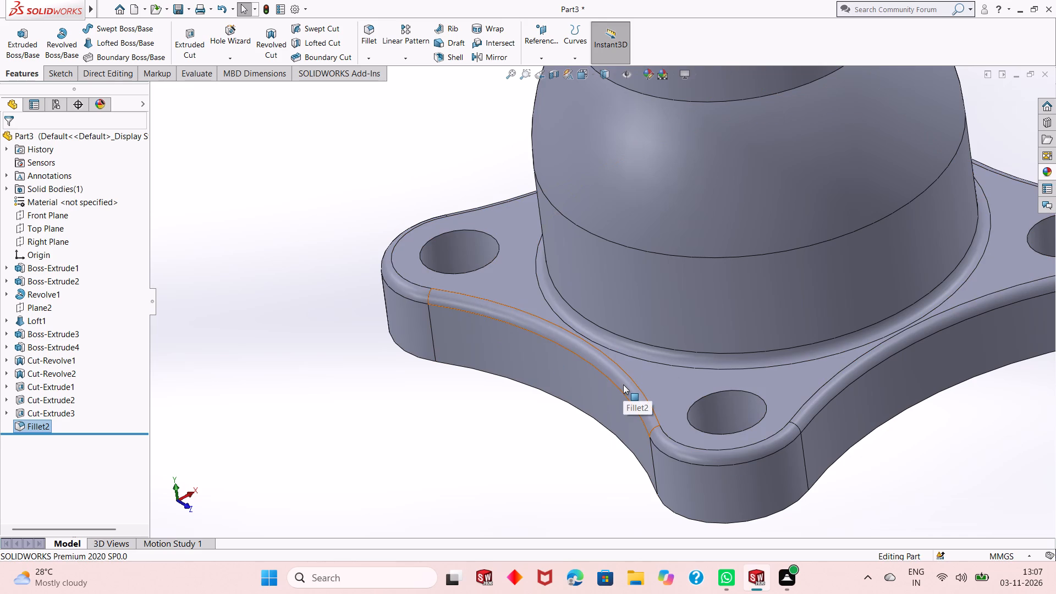
{"action": "middle_click_drag", "start_coordinate": [524, 396], "coordinate": [530, 417]}
{"action": "scroll", "coordinate": [526, 408], "scroll_direction": "up", "scroll_amount": 2}
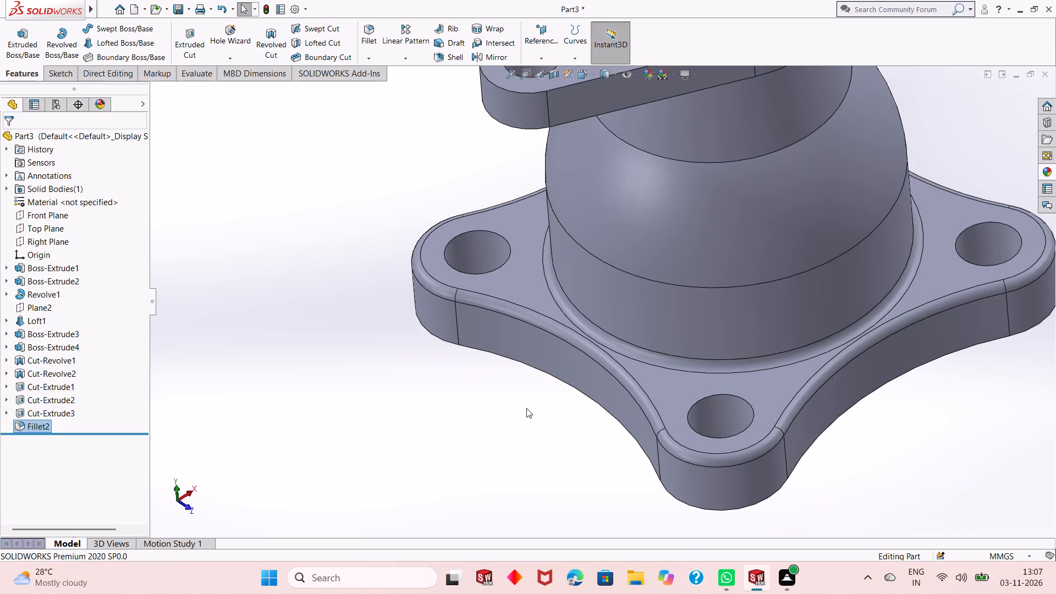
{"action": "middle_click_drag", "start_coordinate": [555, 392], "coordinate": [524, 354]}
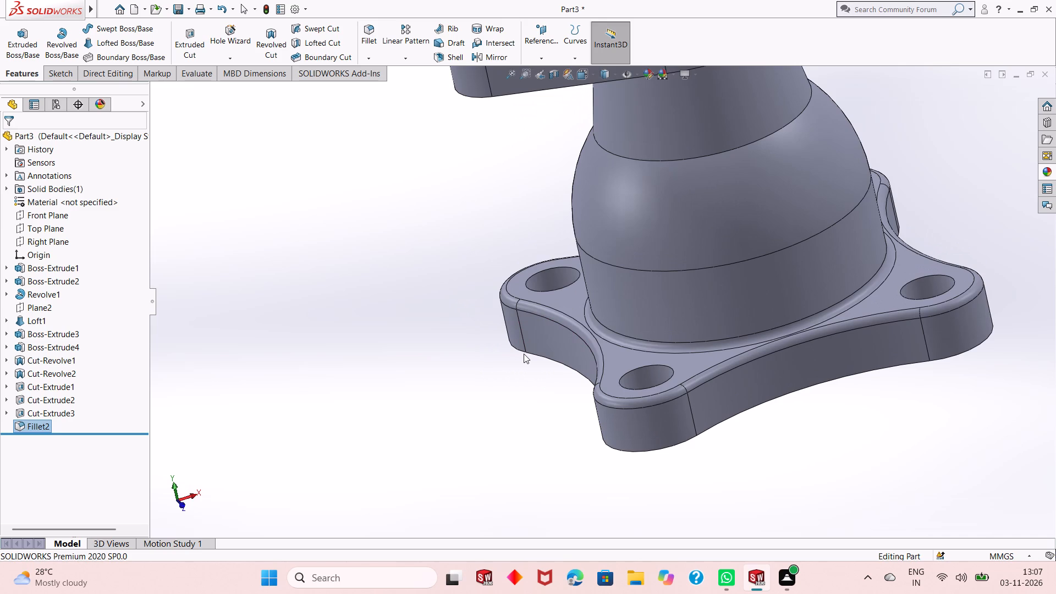
{"action": "scroll", "coordinate": [627, 313], "scroll_direction": "down", "scroll_amount": 2}
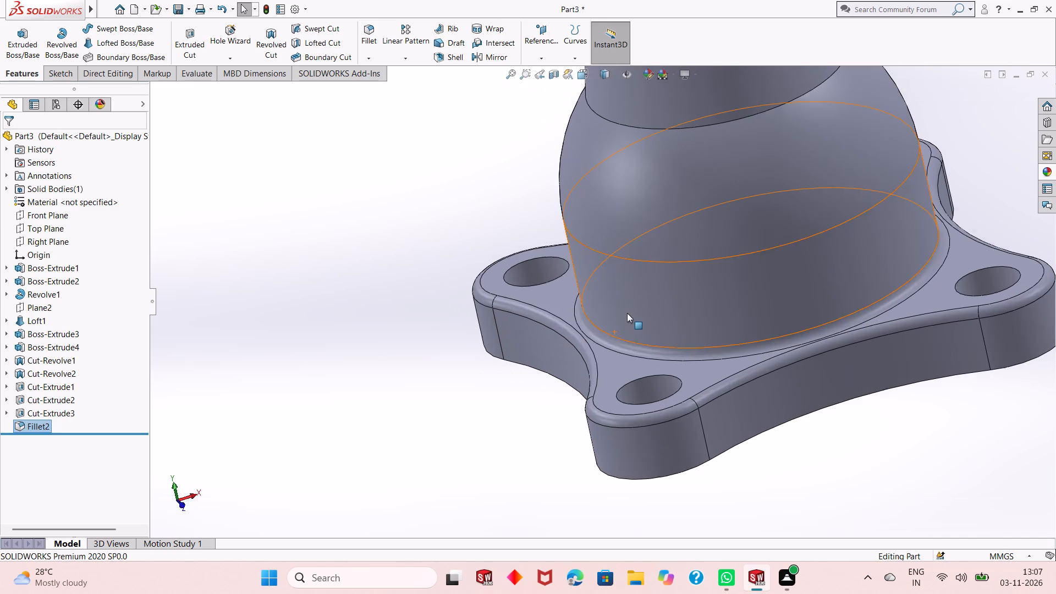
{"action": "scroll", "coordinate": [627, 313], "scroll_direction": "down", "scroll_amount": 2}
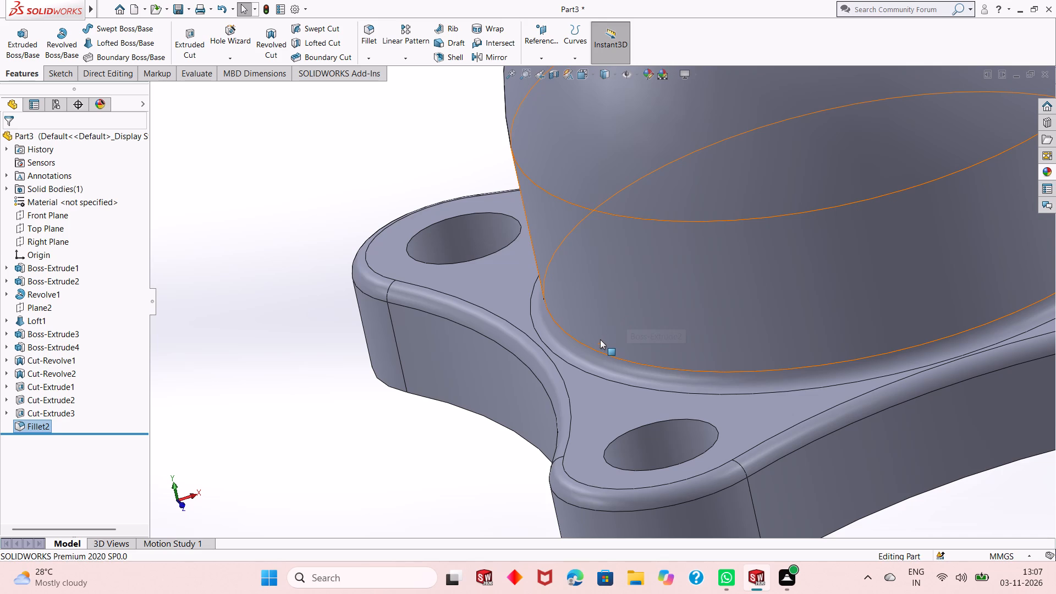
{"action": "middle_click_drag", "start_coordinate": [552, 436], "coordinate": [555, 395]}
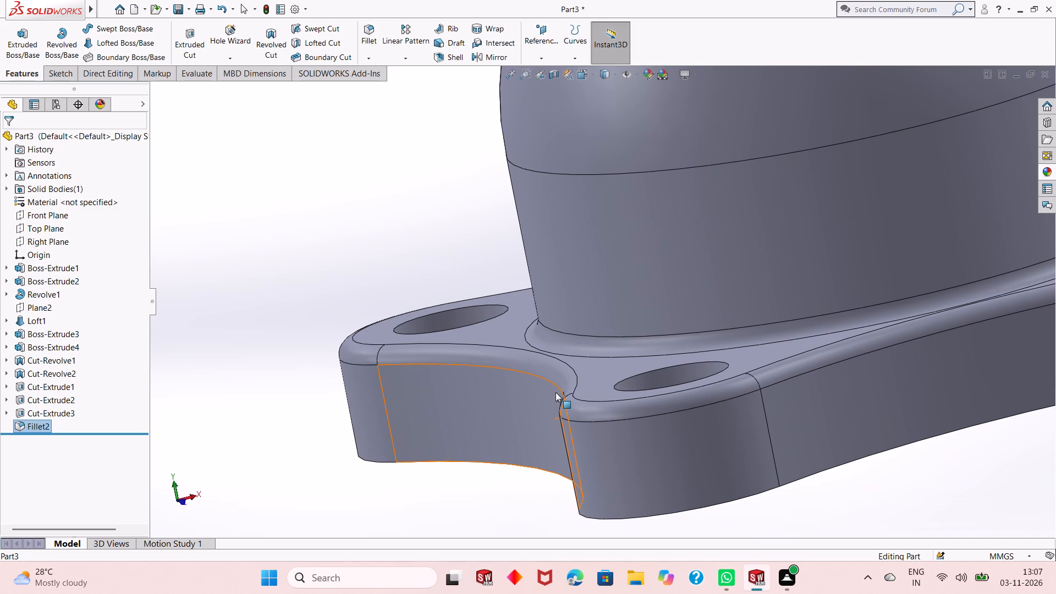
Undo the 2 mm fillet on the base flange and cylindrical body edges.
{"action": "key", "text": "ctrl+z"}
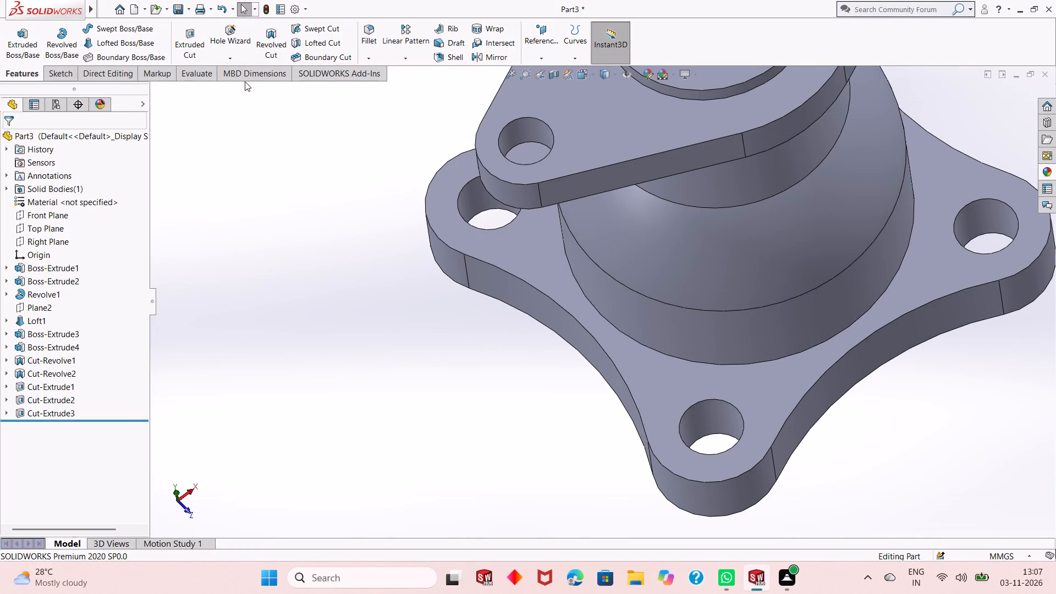
Fillet the base flange's upper outer edge and the cylindrical body's circular base edge with a 2 mm radius.
{"action": "left_click", "coordinate": [372, 43]}
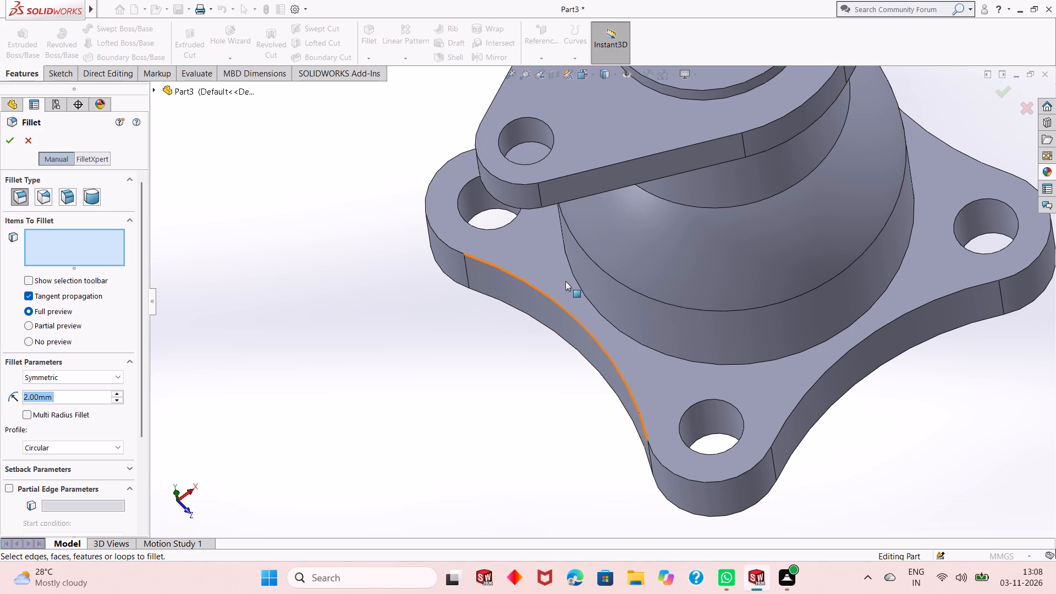
{"action": "left_click", "coordinate": [575, 318]}
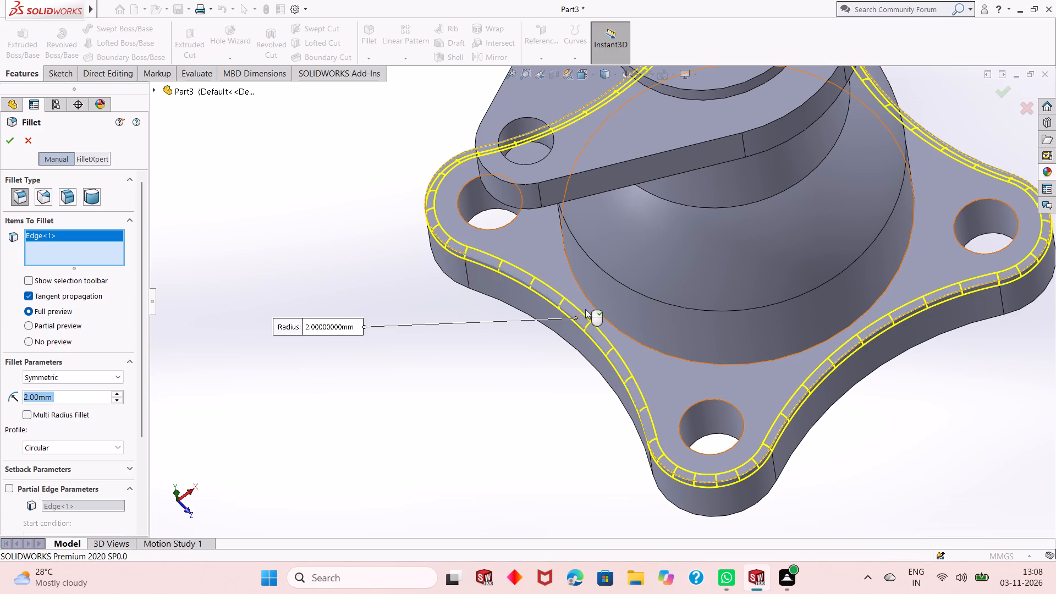
{"action": "left_click", "coordinate": [607, 320]}
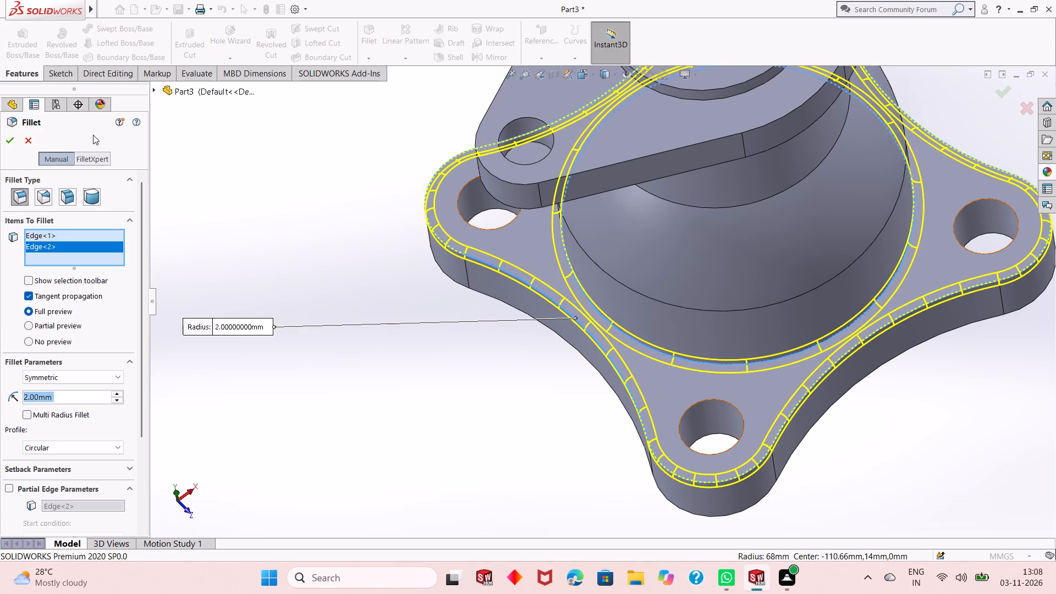
{"action": "left_click", "coordinate": [10, 143]}
Inspect the new fillets on the base flange from the side, from below and close up at the concave edges.
{"action": "scroll", "coordinate": [467, 333], "scroll_direction": "up", "scroll_amount": 1}
{"action": "middle_click_drag", "start_coordinate": [532, 367], "coordinate": [532, 367]}
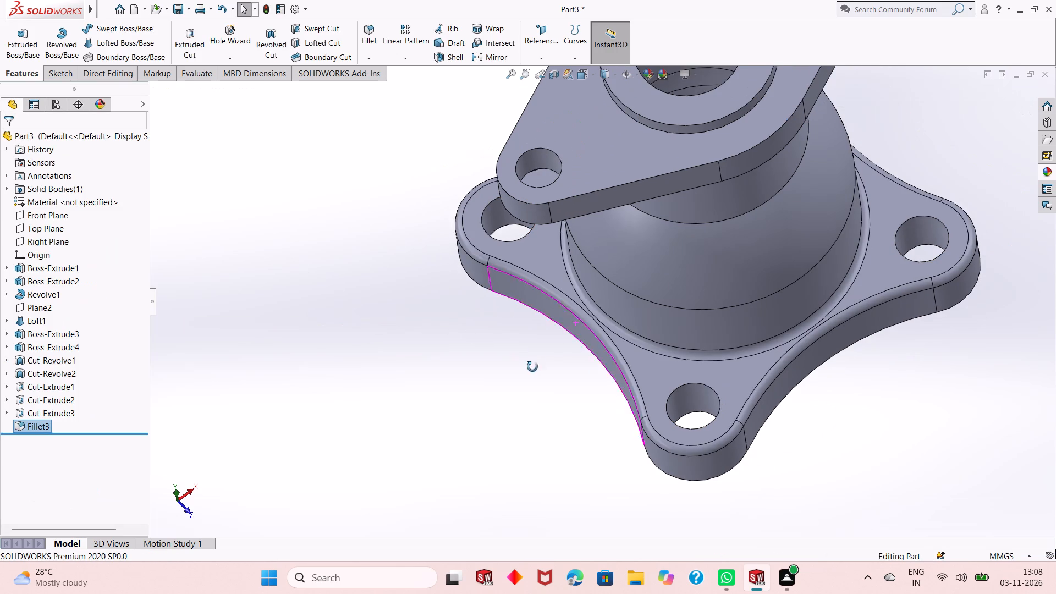
{"action": "middle_click_drag", "start_coordinate": [532, 367], "coordinate": [549, 247]}
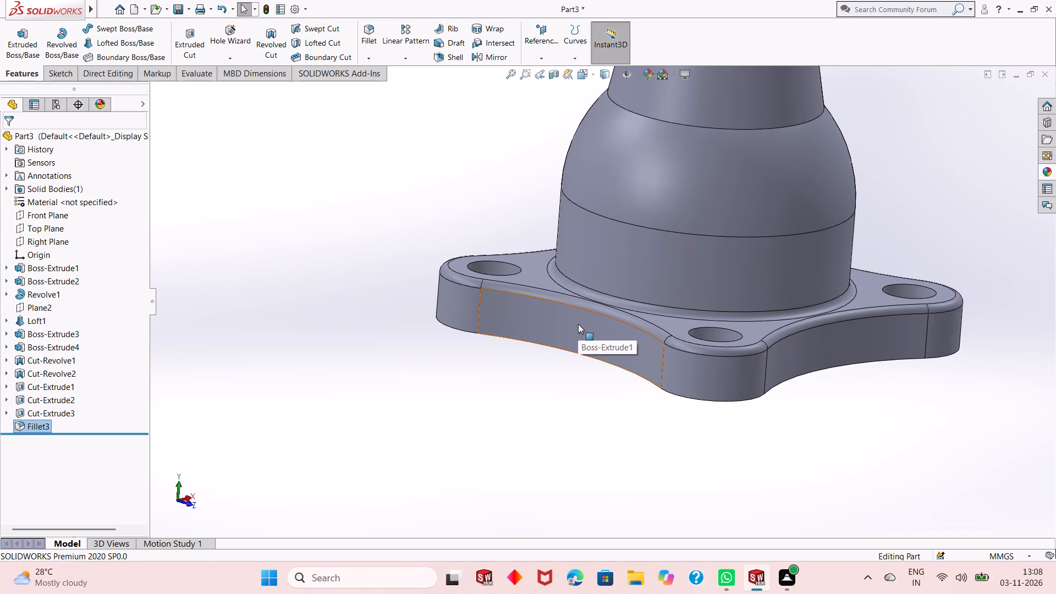
{"action": "middle_click_drag", "start_coordinate": [622, 394], "coordinate": [634, 333]}
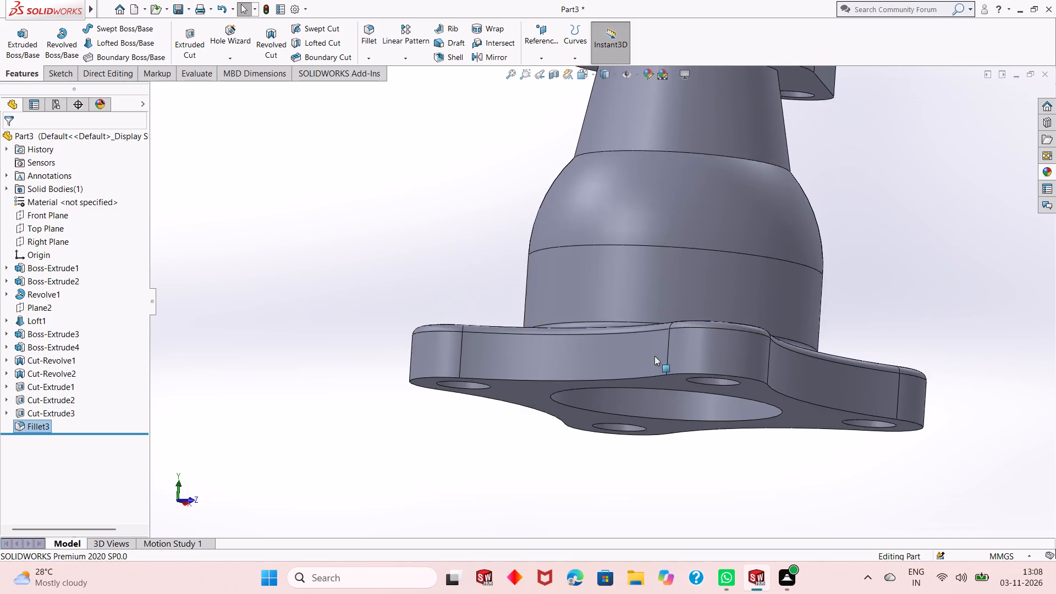
{"action": "middle_click_drag", "start_coordinate": [641, 383], "coordinate": [639, 406]}
{"action": "middle_click_drag", "start_coordinate": [615, 358], "coordinate": [618, 438]}
{"action": "scroll", "coordinate": [610, 361], "scroll_direction": "down", "scroll_amount": 3}
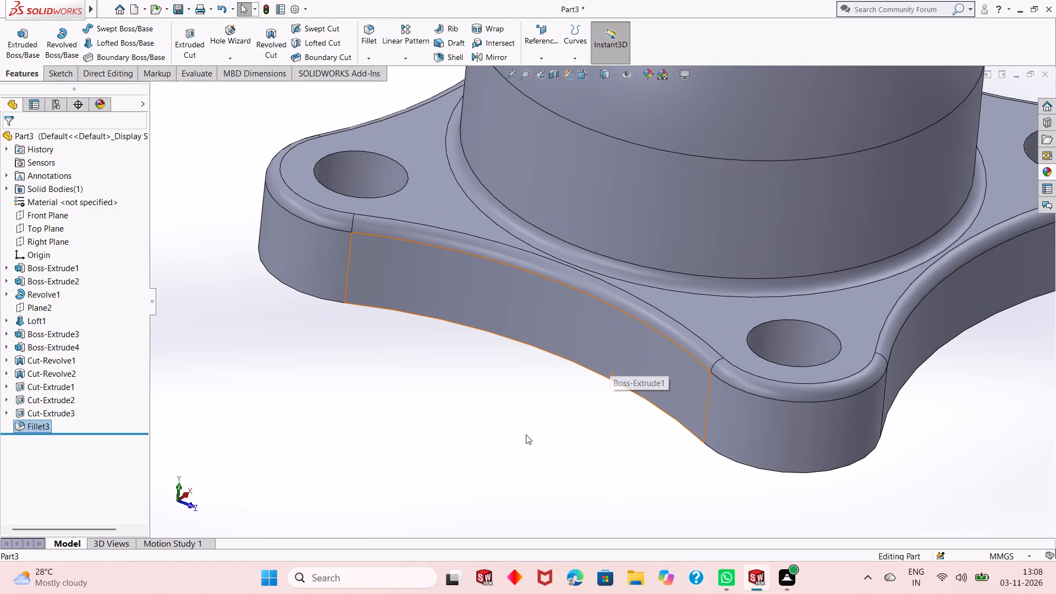
{"action": "scroll", "coordinate": [526, 435], "scroll_direction": "up", "scroll_amount": 2}
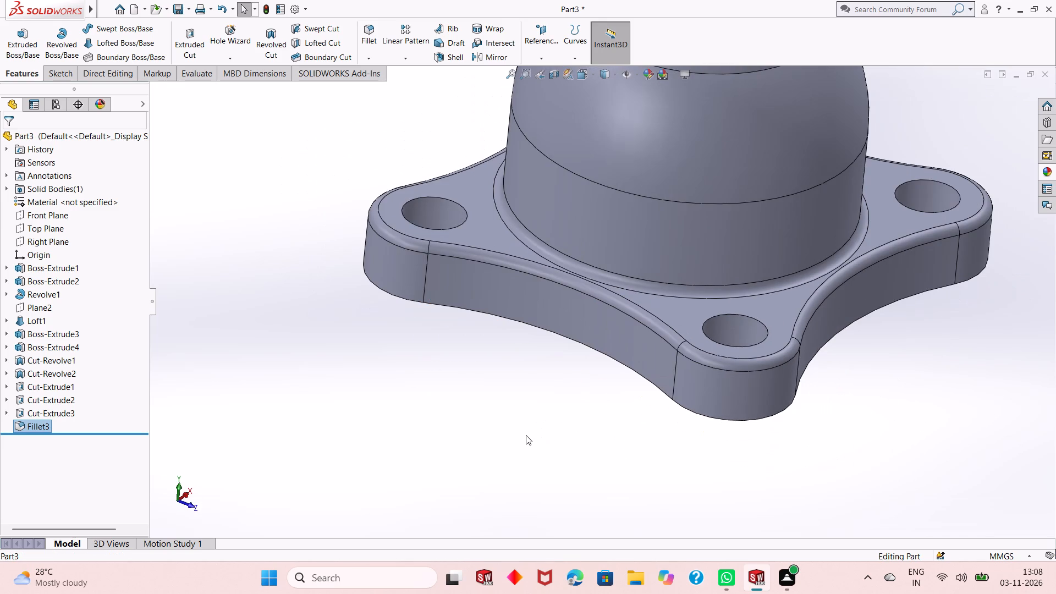
{"action": "scroll", "coordinate": [526, 435], "scroll_direction": "down", "scroll_amount": 1}
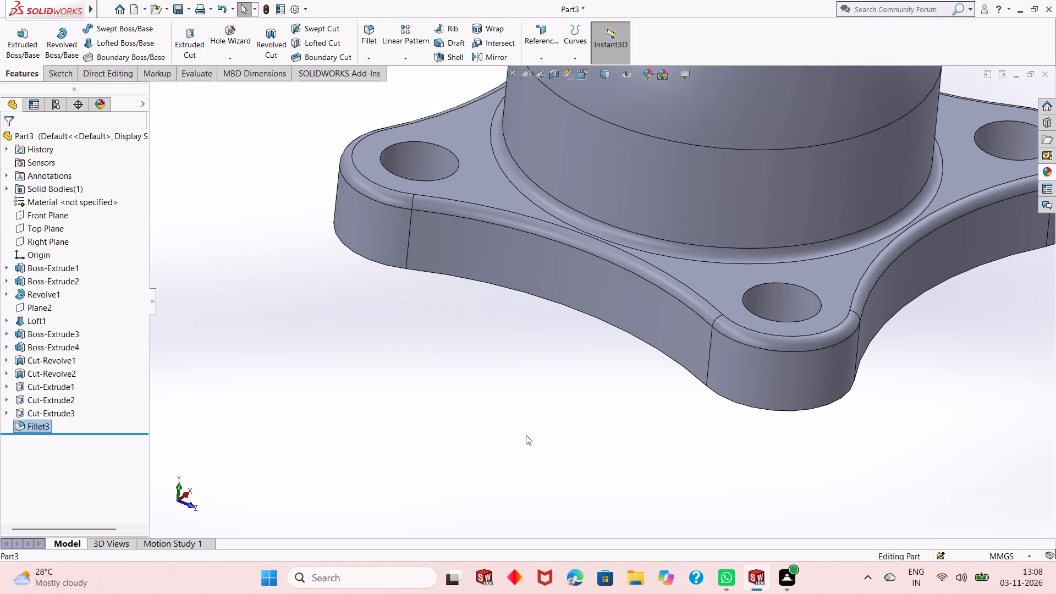
{"action": "scroll", "coordinate": [526, 435], "scroll_direction": "up", "scroll_amount": 4}
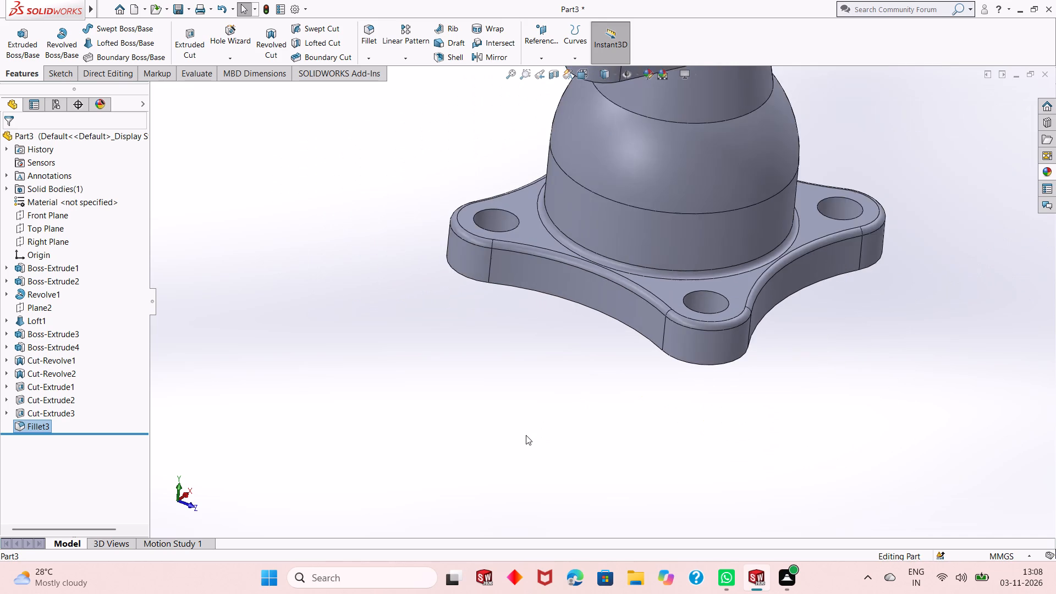
{"action": "scroll", "coordinate": [526, 435], "scroll_direction": "up", "scroll_amount": 1}
{"action": "middle_click_drag", "start_coordinate": [575, 400], "coordinate": [541, 390]}
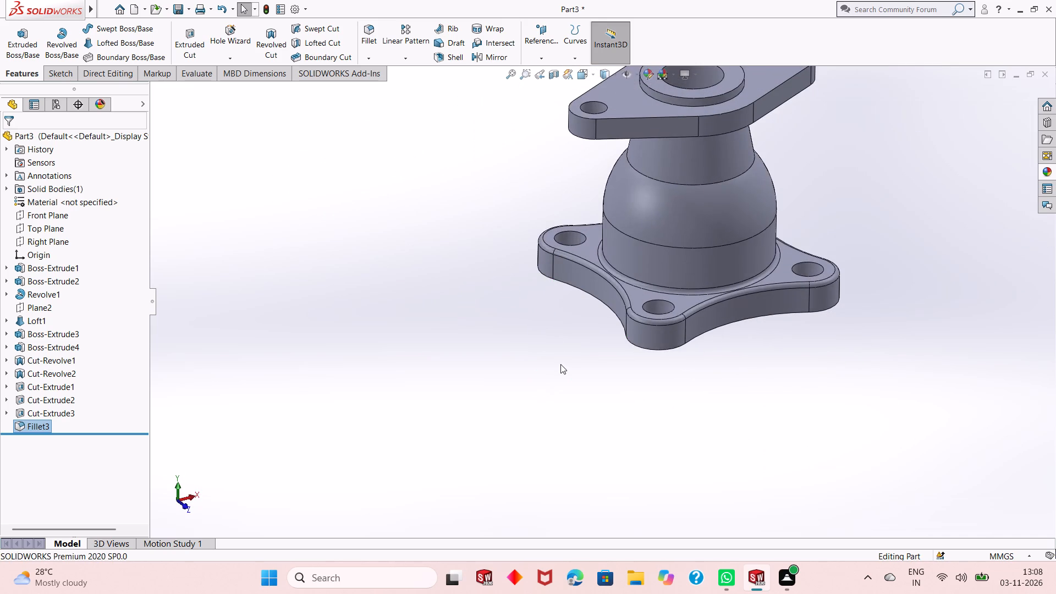
Examine the complete flanged body from the side and from above, including both flanges and the filleted base.
{"action": "scroll", "coordinate": [560, 364], "scroll_direction": "up", "scroll_amount": 2}
{"action": "scroll", "coordinate": [668, 173], "scroll_direction": "down", "scroll_amount": 1}
{"action": "middle_click_drag", "start_coordinate": [695, 352], "coordinate": [632, 274]}
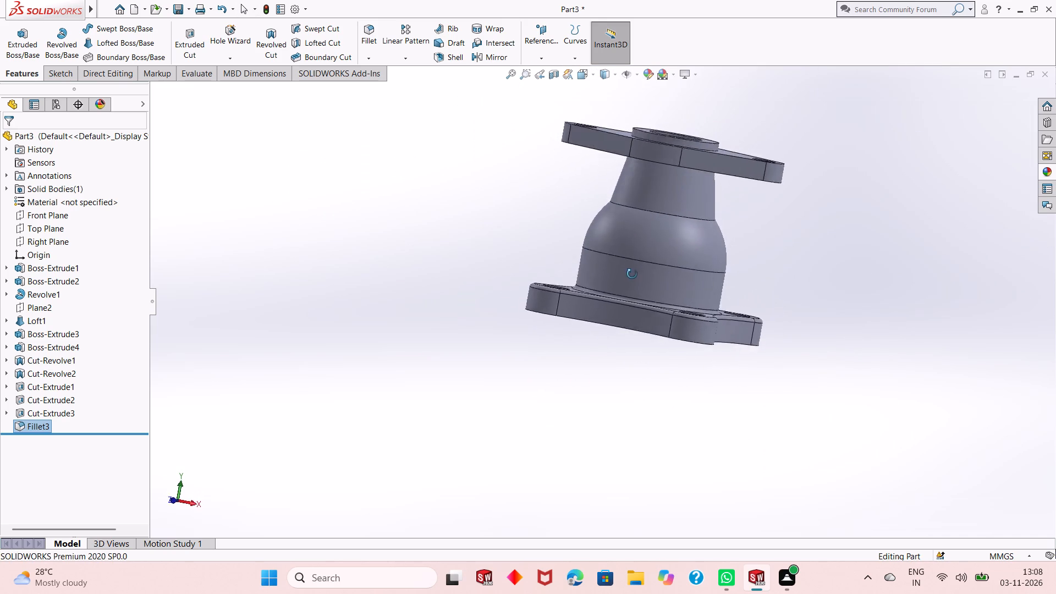
{"action": "middle_click_drag", "start_coordinate": [632, 274], "coordinate": [610, 392]}
{"action": "middle_click_drag", "start_coordinate": [610, 393], "coordinate": [681, 424]}
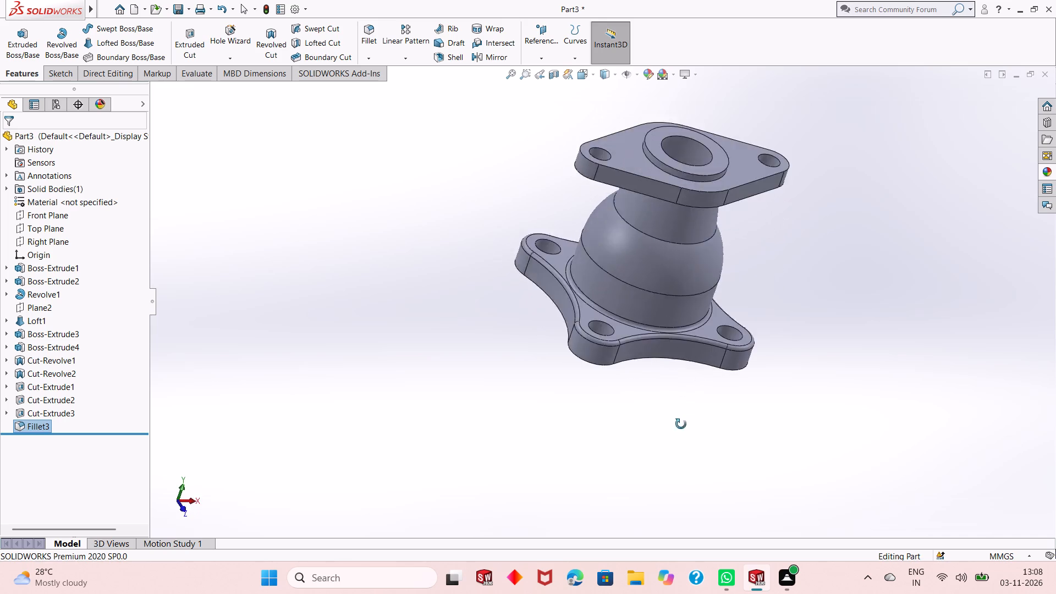
{"action": "middle_click_drag", "start_coordinate": [681, 424], "coordinate": [669, 432]}
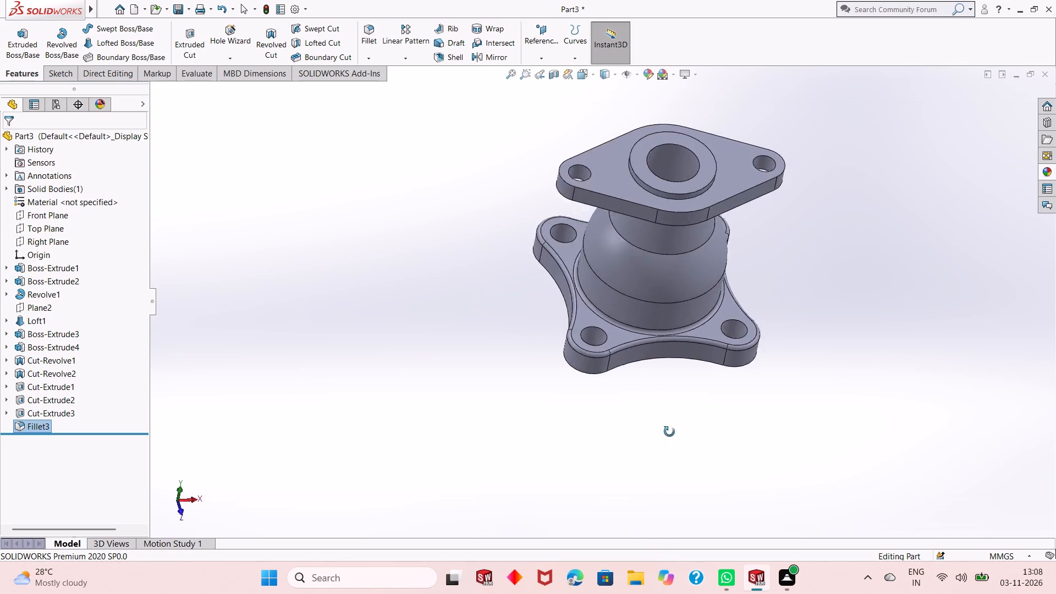
{"action": "middle_click_drag", "start_coordinate": [669, 432], "coordinate": [618, 361]}
{"action": "scroll", "coordinate": [618, 361], "scroll_direction": "up", "scroll_amount": 1}
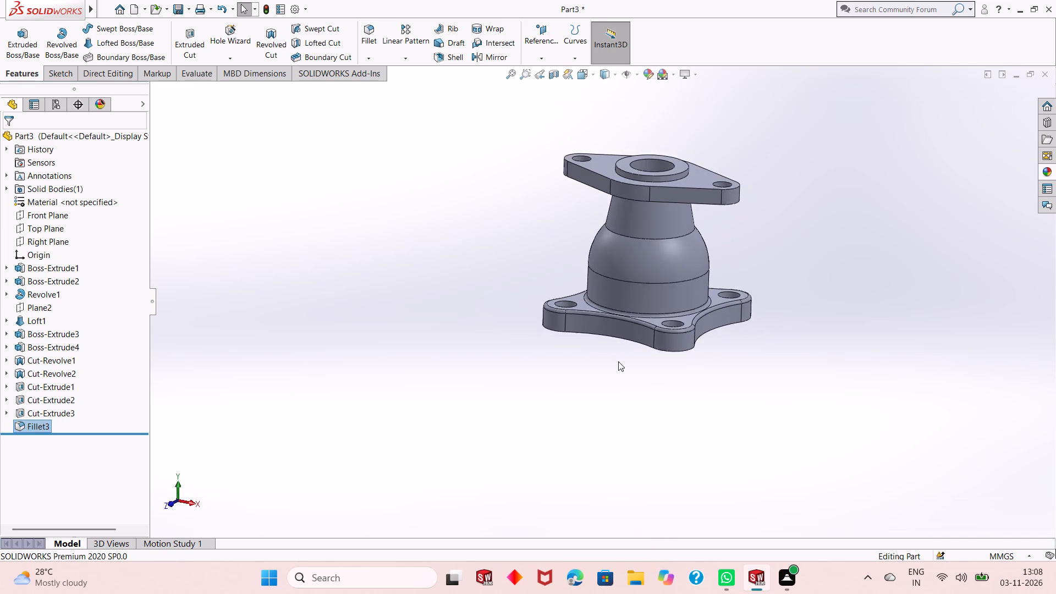
{"action": "scroll", "coordinate": [618, 361], "scroll_direction": "up", "scroll_amount": 1}
{"action": "scroll", "coordinate": [656, 195], "scroll_direction": "down", "scroll_amount": 2}
Apply a standard yellow color to the whole part.
{"action": "left_click", "coordinate": [760, 229]}
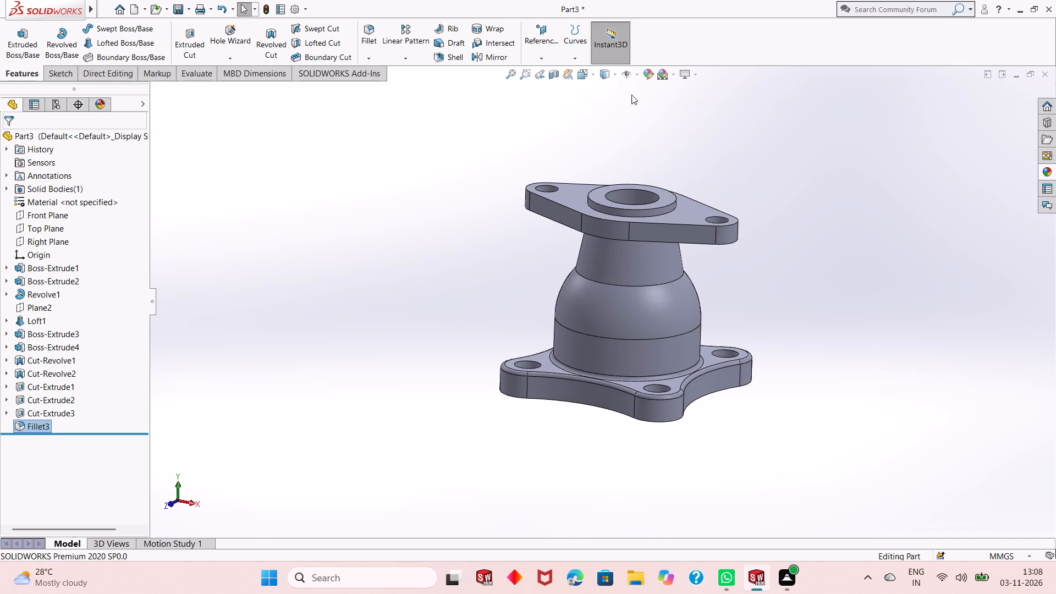
{"action": "left_click", "coordinate": [651, 76]}
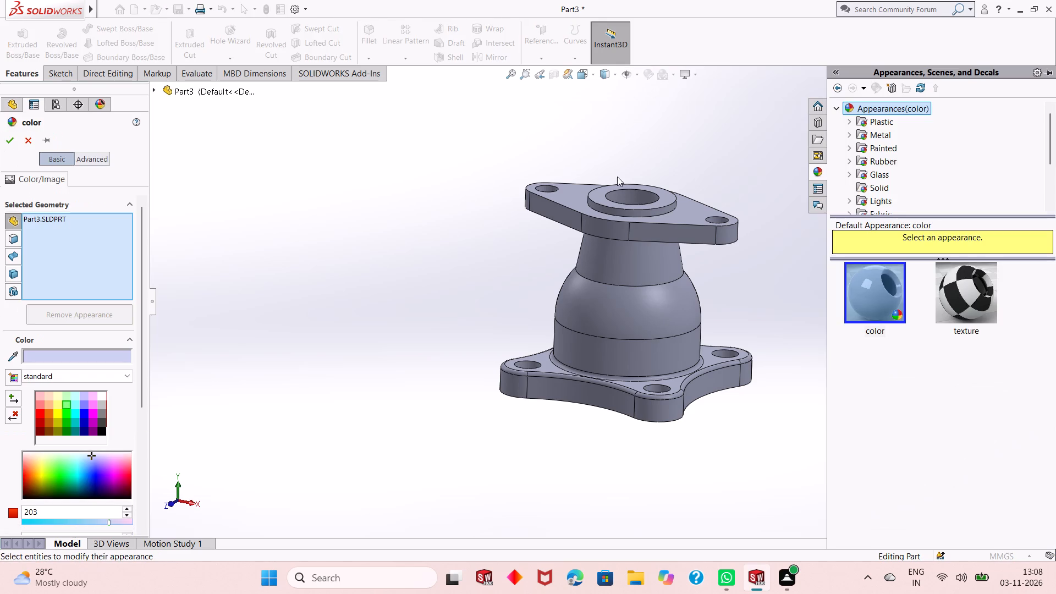
{"action": "left_click", "coordinate": [55, 416]}
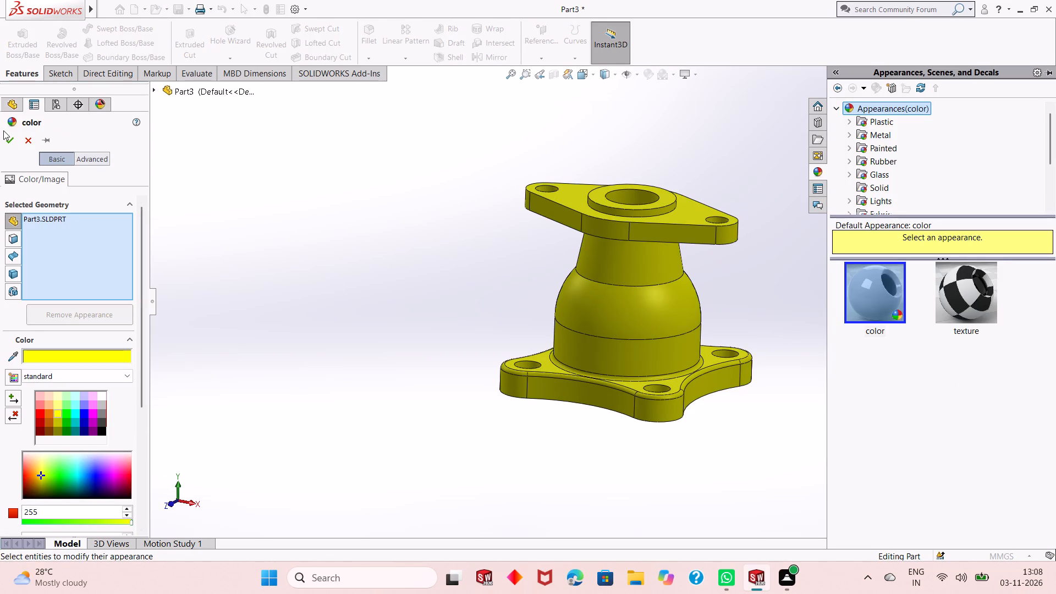
{"action": "left_click", "coordinate": [8, 144]}
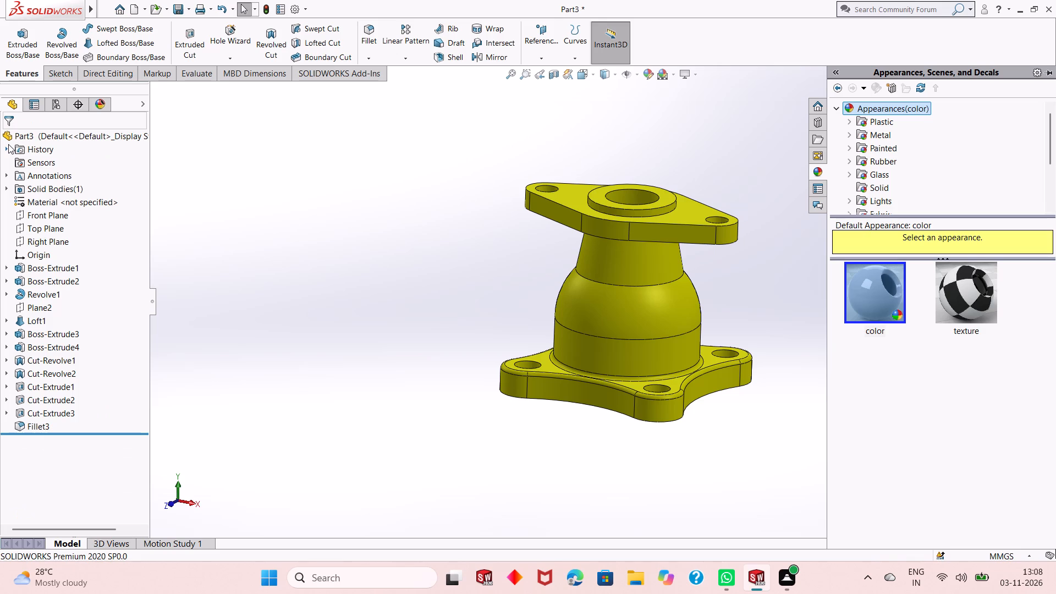
{"action": "left_click", "coordinate": [421, 316]}
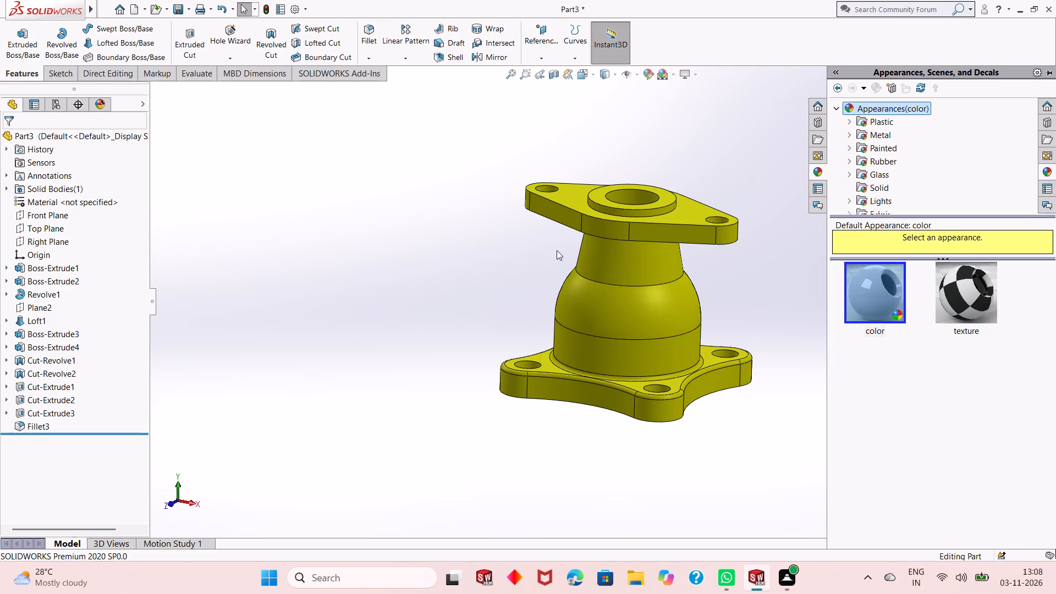
Apply the polished aluminum metal appearance to the cut feature that forms the base flange's bolt holes.
{"action": "middle_click_drag", "start_coordinate": [560, 256], "coordinate": [552, 307]}
{"action": "scroll", "coordinate": [598, 277], "scroll_direction": "down", "scroll_amount": 3}
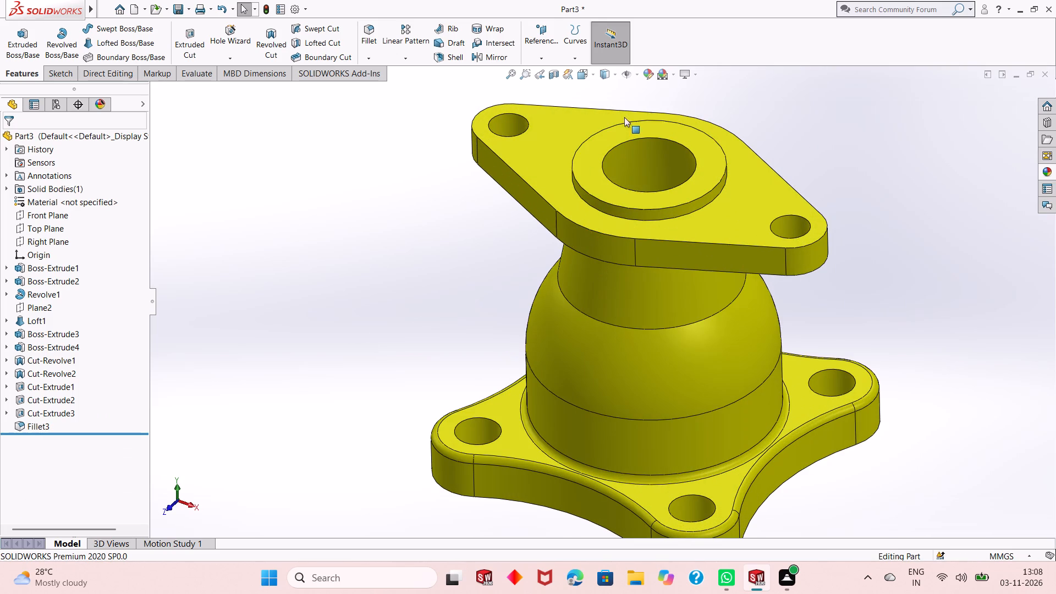
{"action": "left_click", "coordinate": [649, 73]}
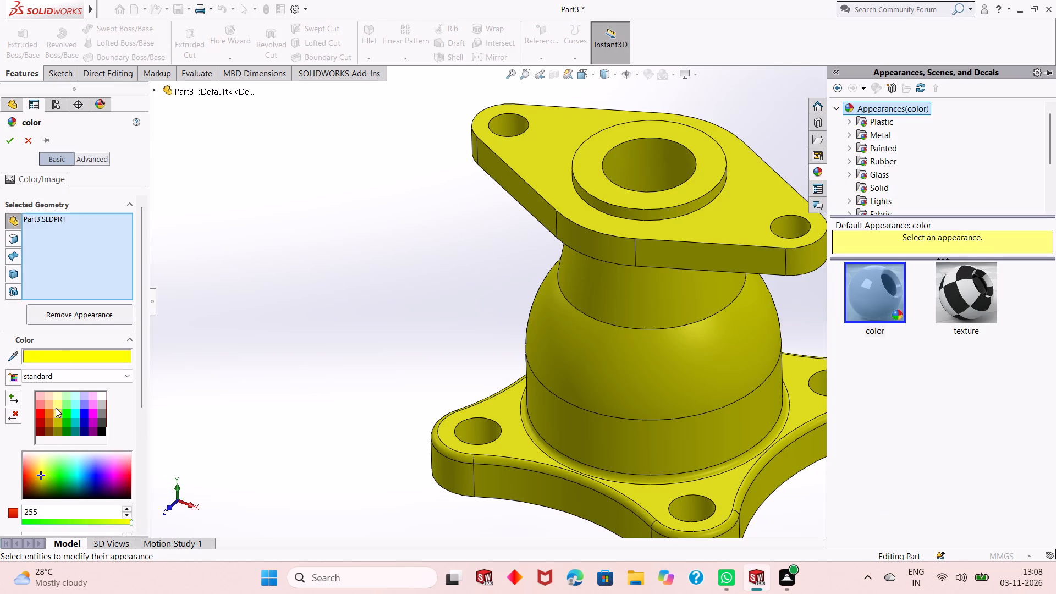
{"action": "left_click", "coordinate": [12, 139]}
{"action": "scroll", "coordinate": [320, 260], "scroll_direction": "up", "scroll_amount": 1}
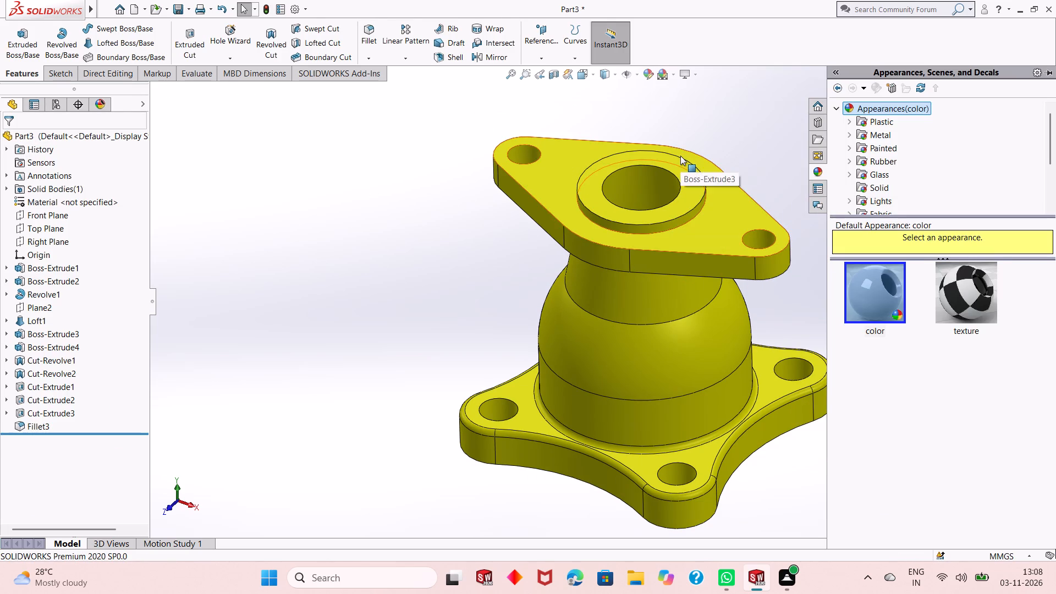
{"action": "left_click", "coordinate": [881, 129]}
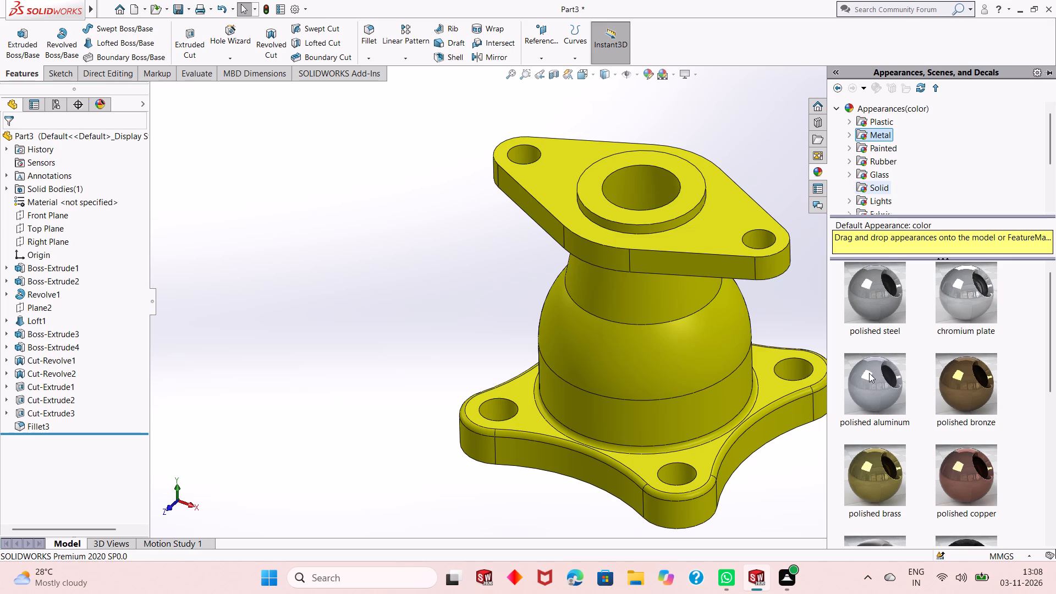
{"action": "left_click_drag", "start_coordinate": [869, 373], "coordinate": [838, 354]}
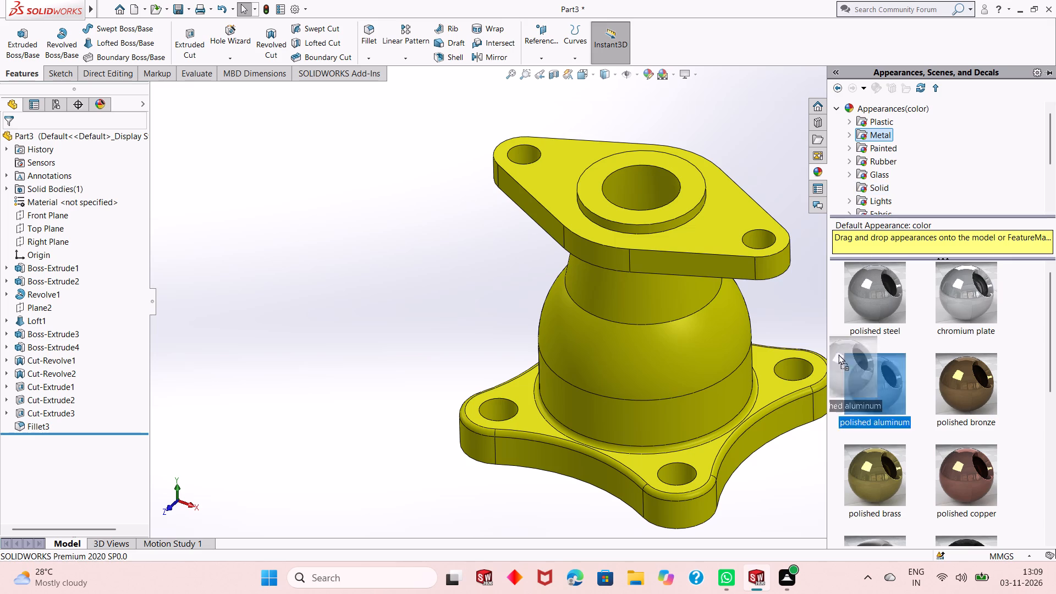
{"action": "left_click_drag", "start_coordinate": [838, 354], "coordinate": [672, 469]}
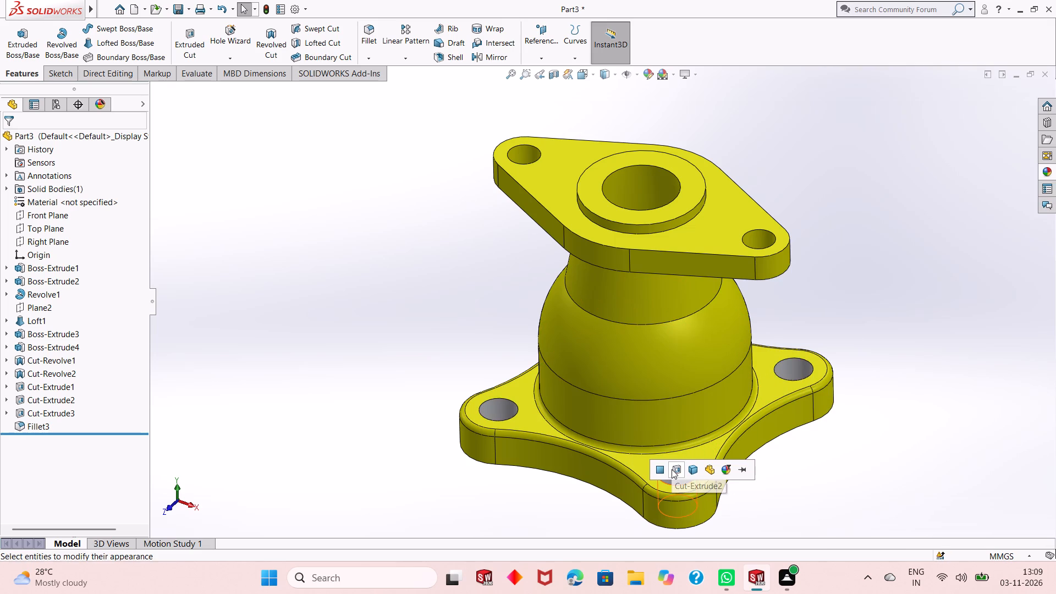
{"action": "left_click", "coordinate": [672, 469]}
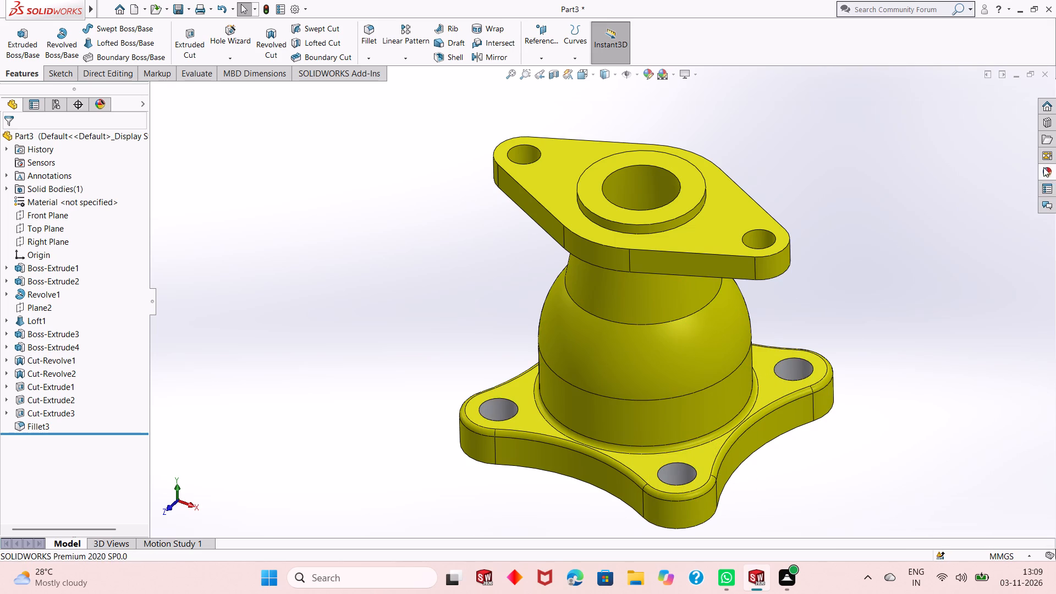
Apply polished aluminum to the top flange's bolt-hole cut feature and to the tapered bore through the neck.
{"action": "left_click", "coordinate": [1043, 166]}
{"action": "left_click_drag", "start_coordinate": [862, 384], "coordinate": [749, 241]}
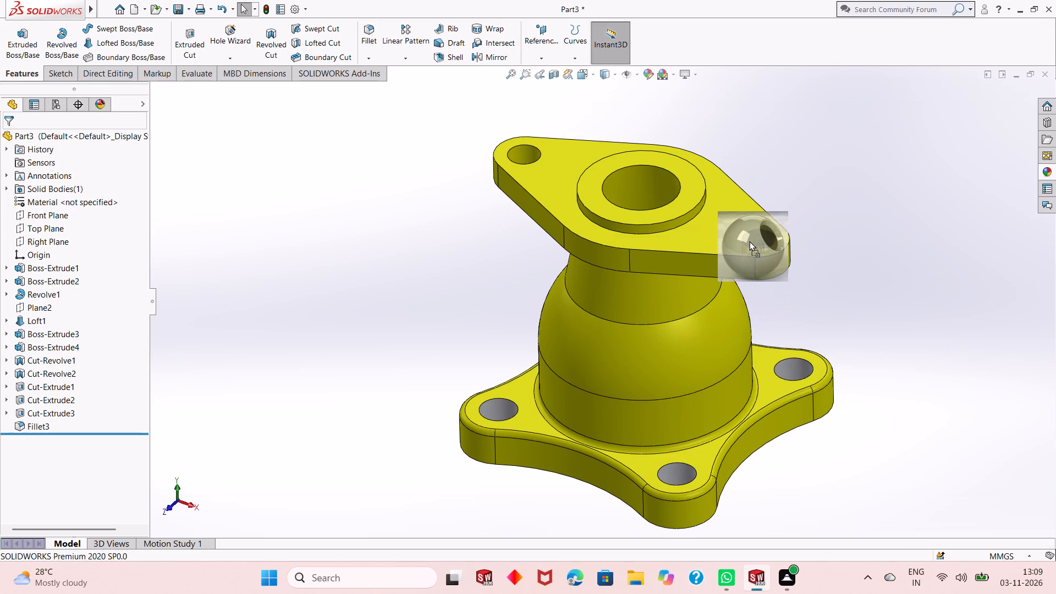
{"action": "left_click_drag", "start_coordinate": [749, 241], "coordinate": [755, 237]}
{"action": "left_click", "coordinate": [756, 235]}
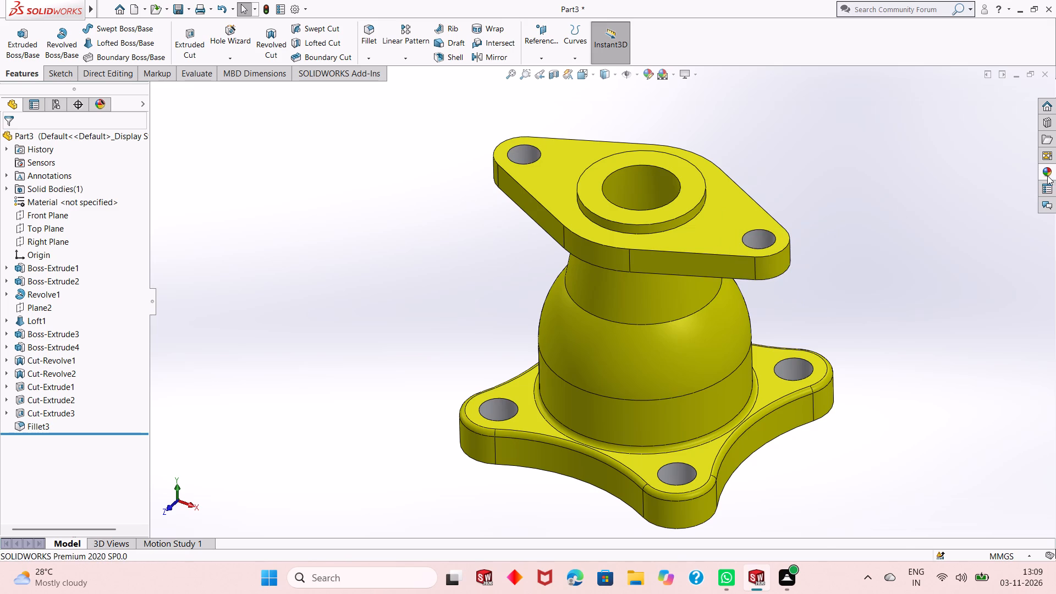
{"action": "left_click", "coordinate": [1047, 177]}
{"action": "left_click_drag", "start_coordinate": [873, 384], "coordinate": [656, 182]}
{"action": "left_click", "coordinate": [657, 180]}
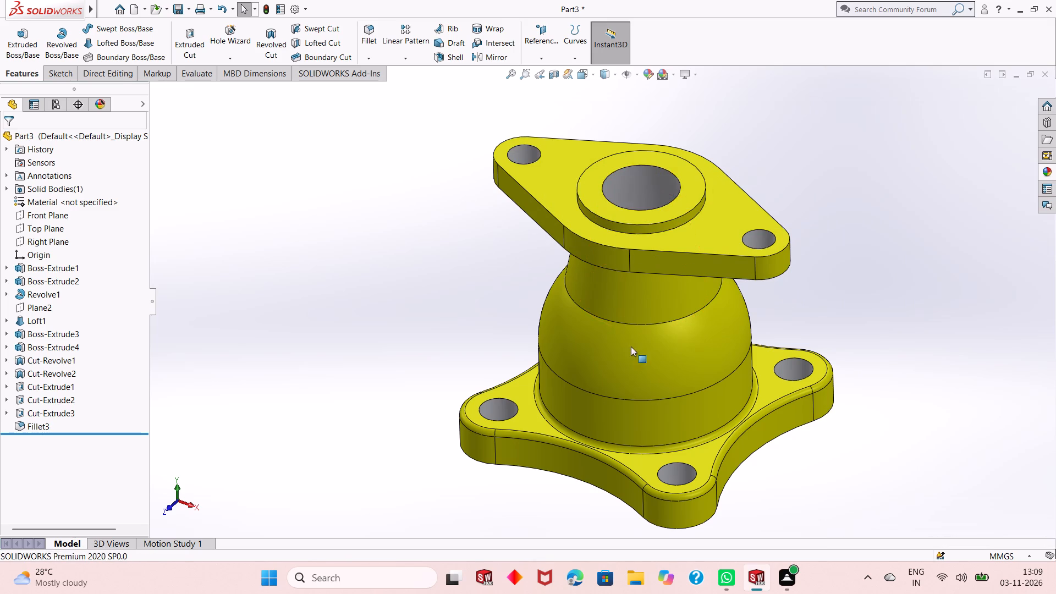
Apply polished aluminum to the domed inner cavity cut and the cylindrical bore cut at the base.
{"action": "scroll", "coordinate": [631, 348], "scroll_direction": "up", "scroll_amount": 1}
{"action": "middle_click_drag", "start_coordinate": [633, 351], "coordinate": [609, 147]}
{"action": "scroll", "coordinate": [636, 391], "scroll_direction": "down", "scroll_amount": 1}
{"action": "middle_click_drag", "start_coordinate": [637, 393], "coordinate": [635, 310]}
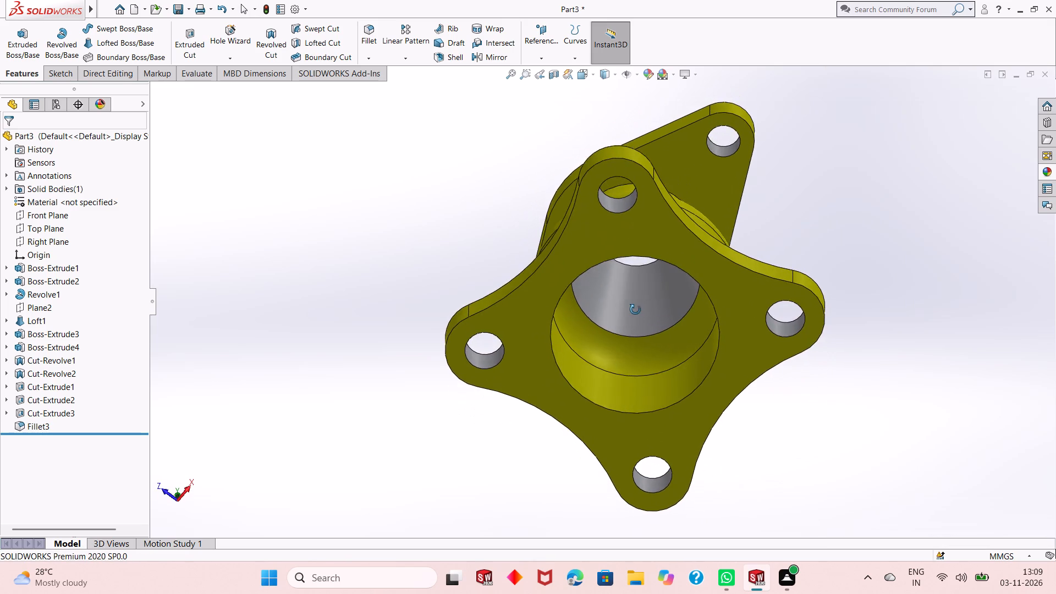
{"action": "middle_click_drag", "start_coordinate": [635, 310], "coordinate": [635, 309]}
{"action": "middle_click_drag", "start_coordinate": [625, 304], "coordinate": [603, 295]}
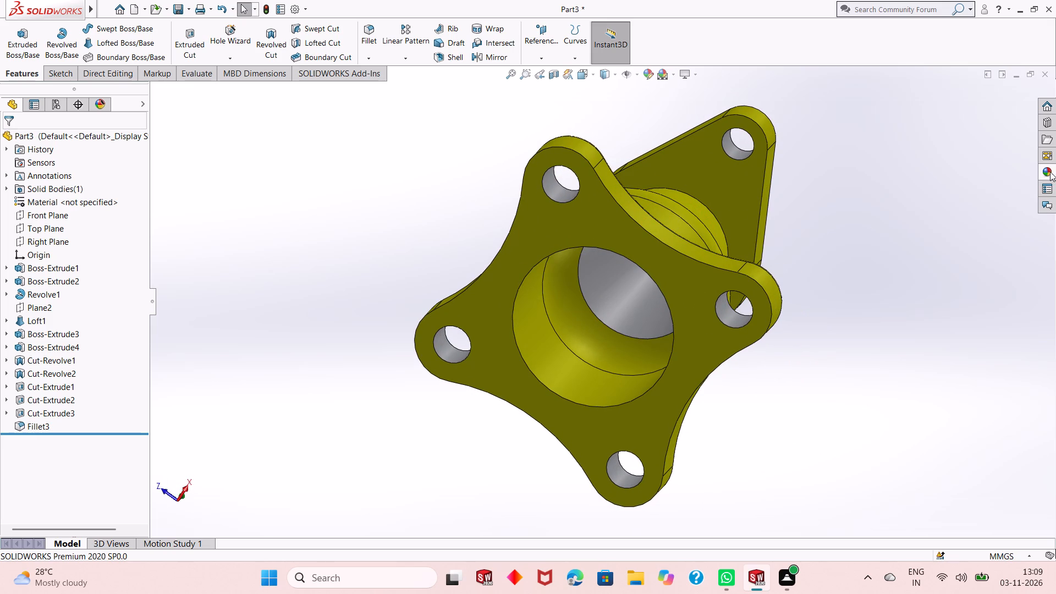
{"action": "left_click", "coordinate": [1050, 172]}
{"action": "left_click_drag", "start_coordinate": [880, 384], "coordinate": [604, 343]}
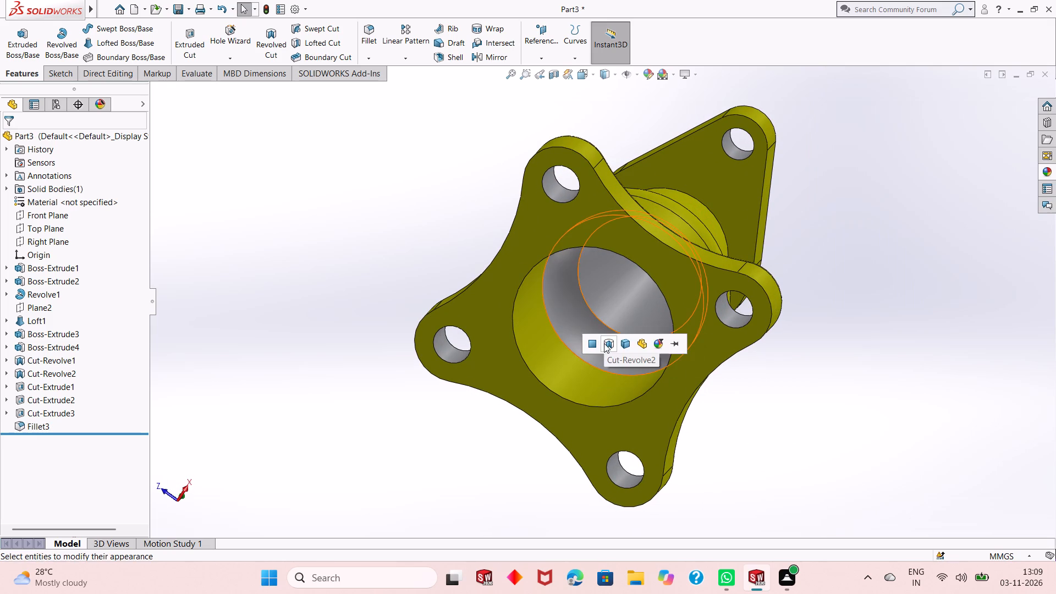
{"action": "left_click", "coordinate": [604, 343]}
{"action": "left_click", "coordinate": [1046, 175]}
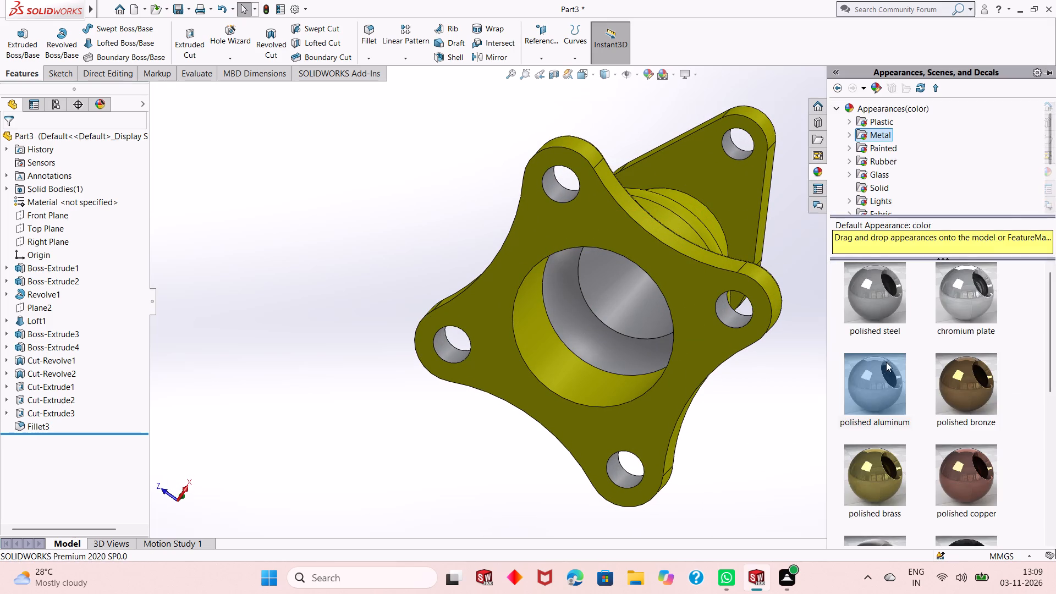
{"action": "left_click_drag", "start_coordinate": [883, 368], "coordinate": [591, 369]}
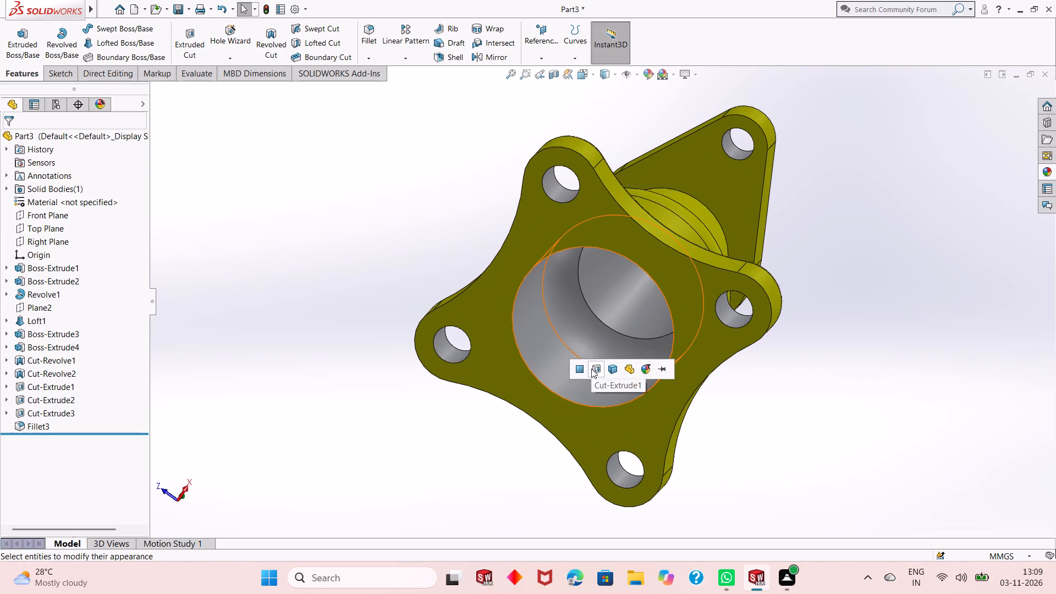
{"action": "left_click", "coordinate": [591, 369]}
Examine the hollow interior and wall profile in a section view on the Front Plane, and close the section.
{"action": "scroll", "coordinate": [696, 369], "scroll_direction": "up", "scroll_amount": 2}
{"action": "middle_click_drag", "start_coordinate": [711, 350], "coordinate": [744, 436]}
{"action": "middle_click_drag", "start_coordinate": [710, 313], "coordinate": [732, 348]}
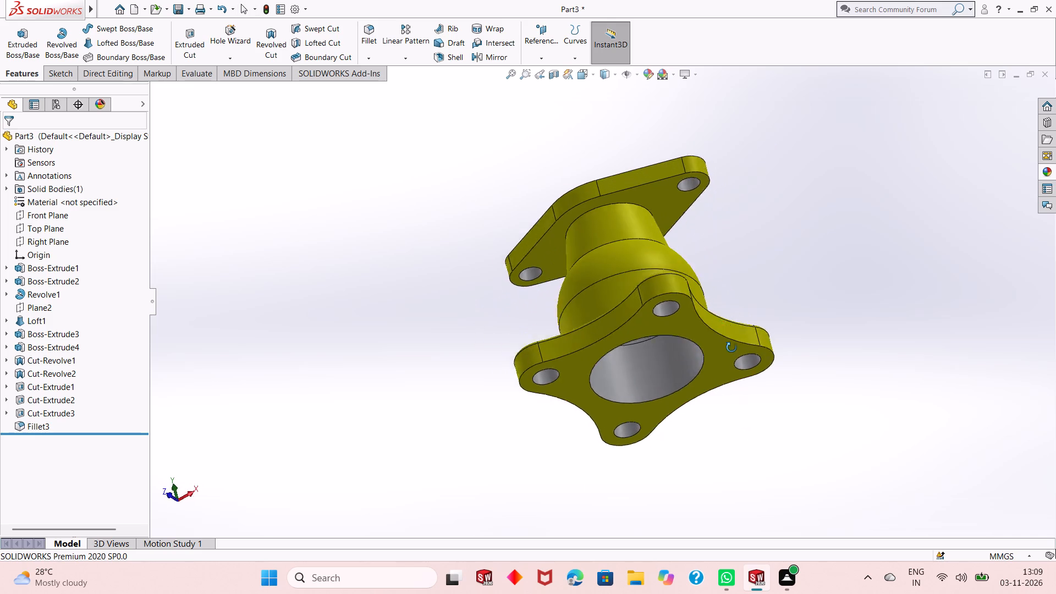
{"action": "middle_click_drag", "start_coordinate": [732, 348], "coordinate": [767, 430]}
{"action": "left_click", "coordinate": [552, 76]}
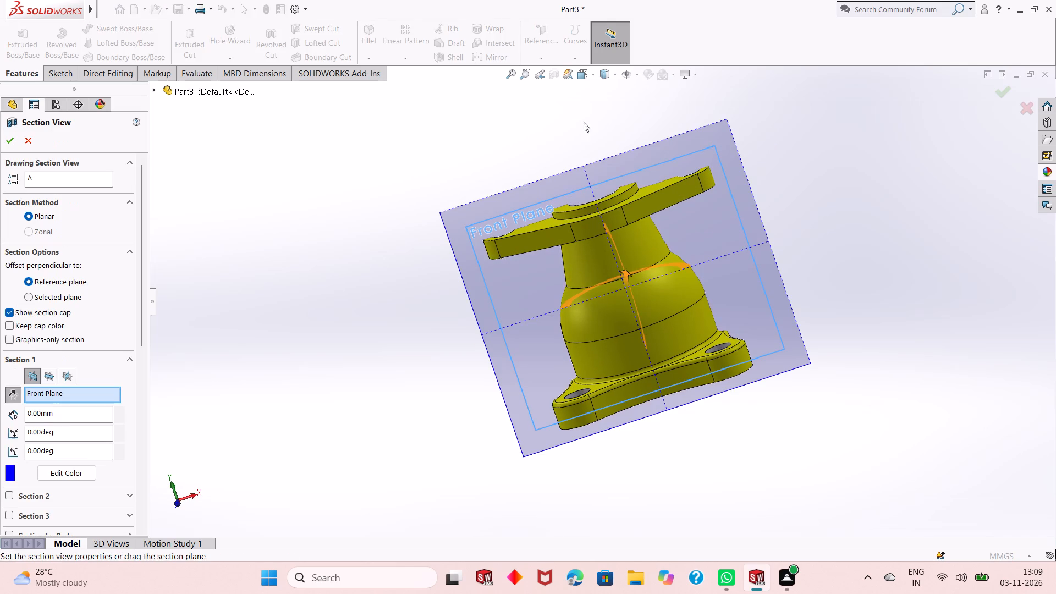
{"action": "left_click", "coordinate": [13, 142]}
{"action": "middle_click_drag", "start_coordinate": [437, 370], "coordinate": [690, 195]}
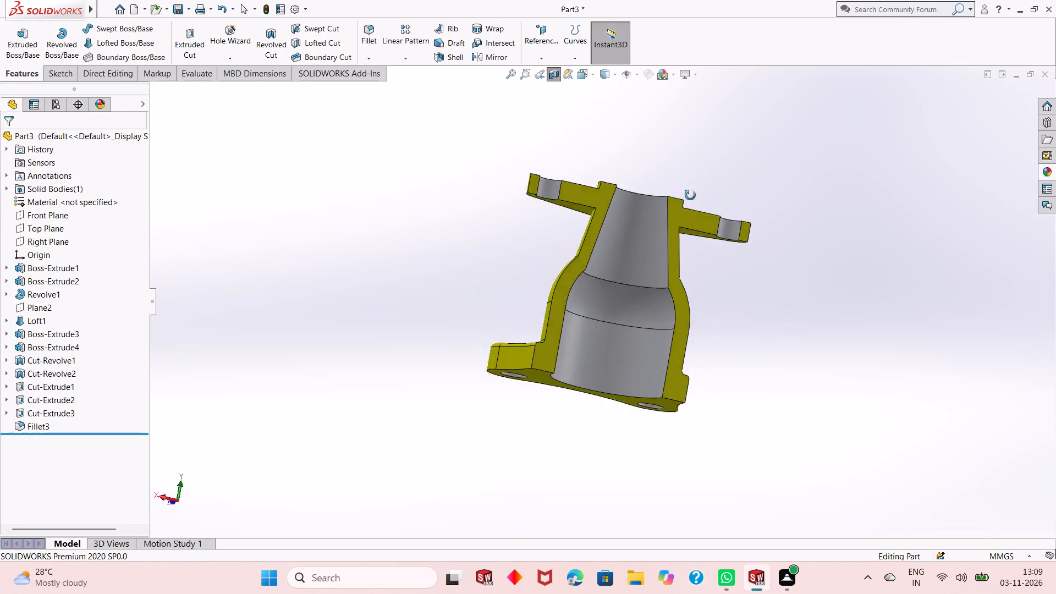
{"action": "middle_click_drag", "start_coordinate": [690, 195], "coordinate": [665, 199]}
{"action": "scroll", "coordinate": [659, 224], "scroll_direction": "down", "scroll_amount": 2}
{"action": "scroll", "coordinate": [661, 286], "scroll_direction": "down", "scroll_amount": 1}
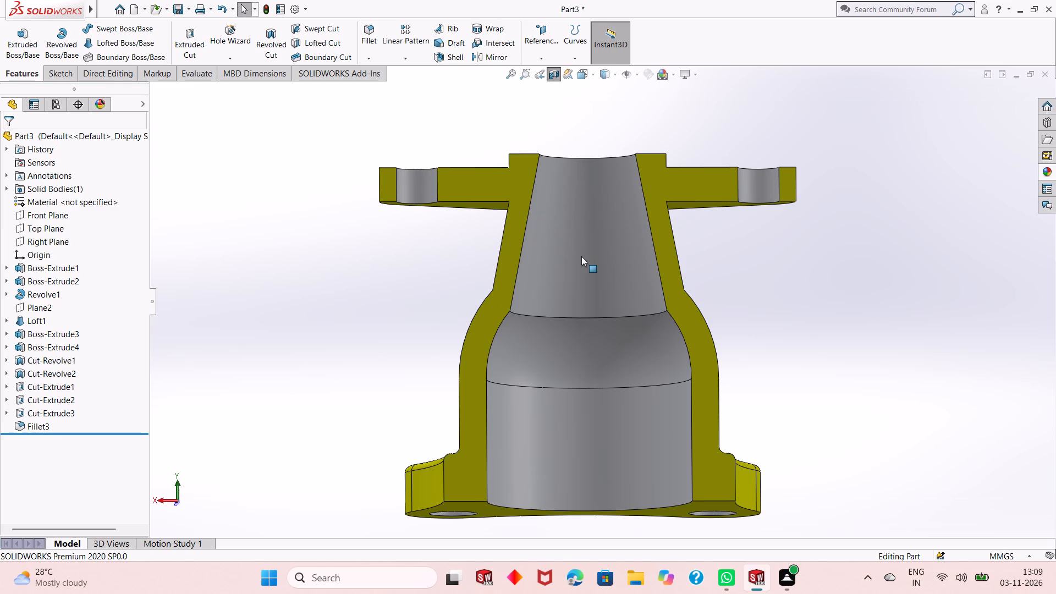
{"action": "key", "text": "ctrl+8"}
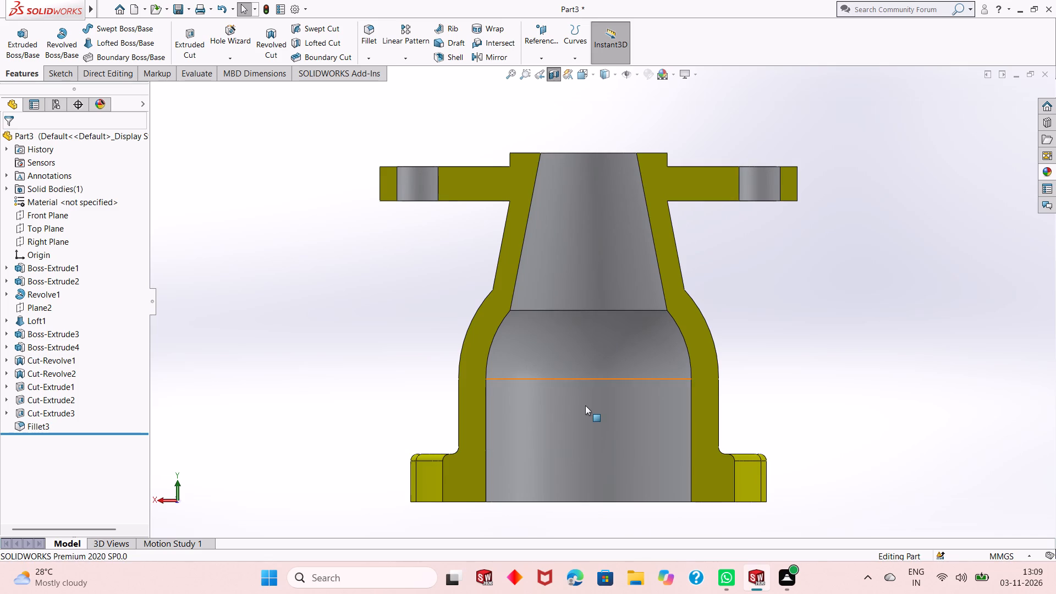
{"action": "scroll", "coordinate": [585, 405], "scroll_direction": "up", "scroll_amount": 1}
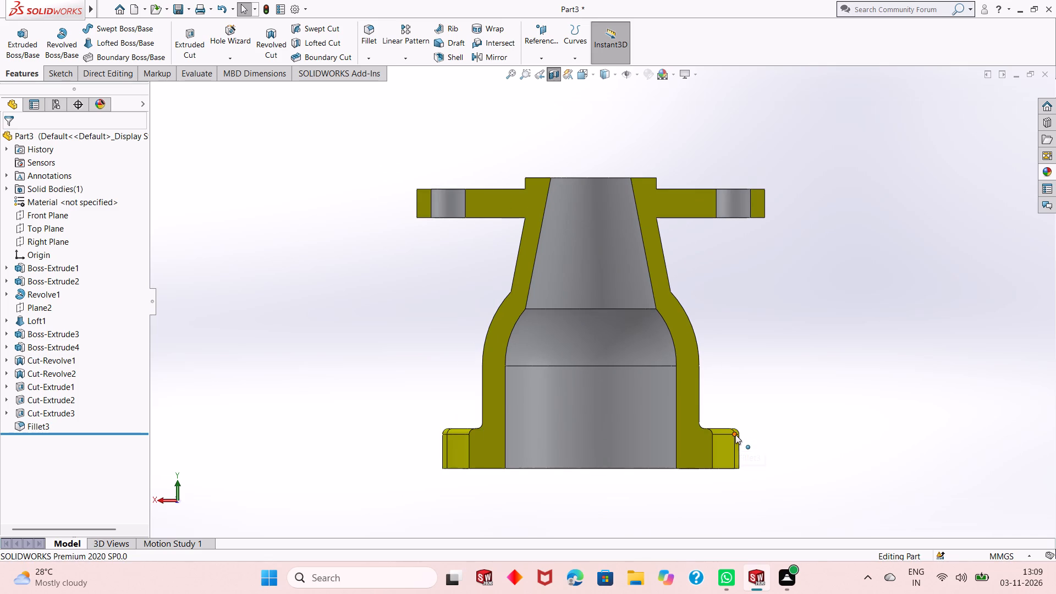
{"action": "left_click", "coordinate": [549, 70]}
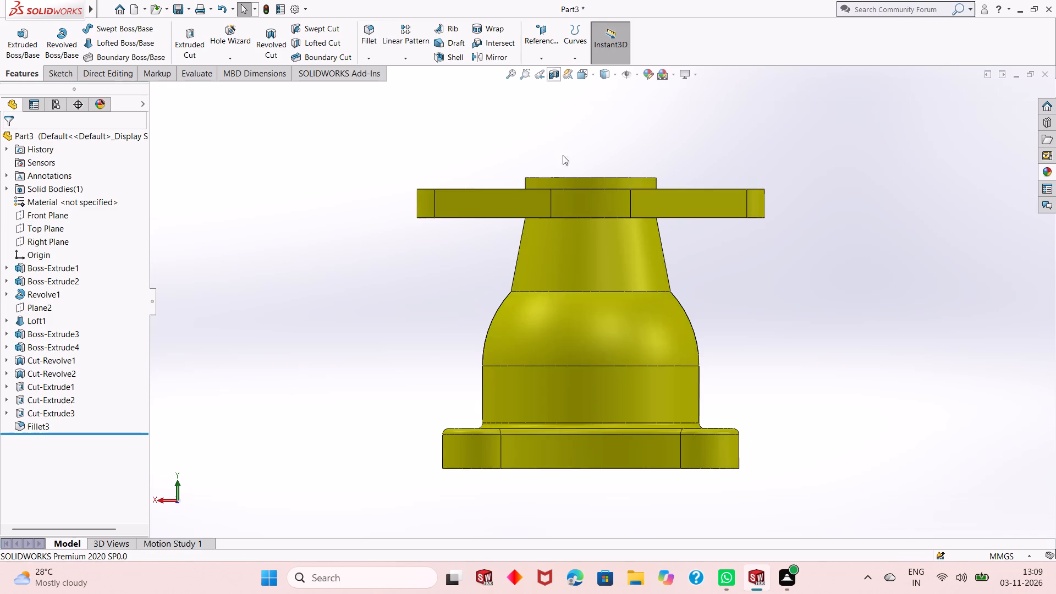
Review the dimensions in the four-lobed base flange's sketch and exit the sketch.
{"action": "middle_click_drag", "start_coordinate": [568, 269], "coordinate": [628, 373]}
{"action": "scroll", "coordinate": [628, 373], "scroll_direction": "down", "scroll_amount": 2}
{"action": "scroll", "coordinate": [567, 397], "scroll_direction": "up", "scroll_amount": 2}
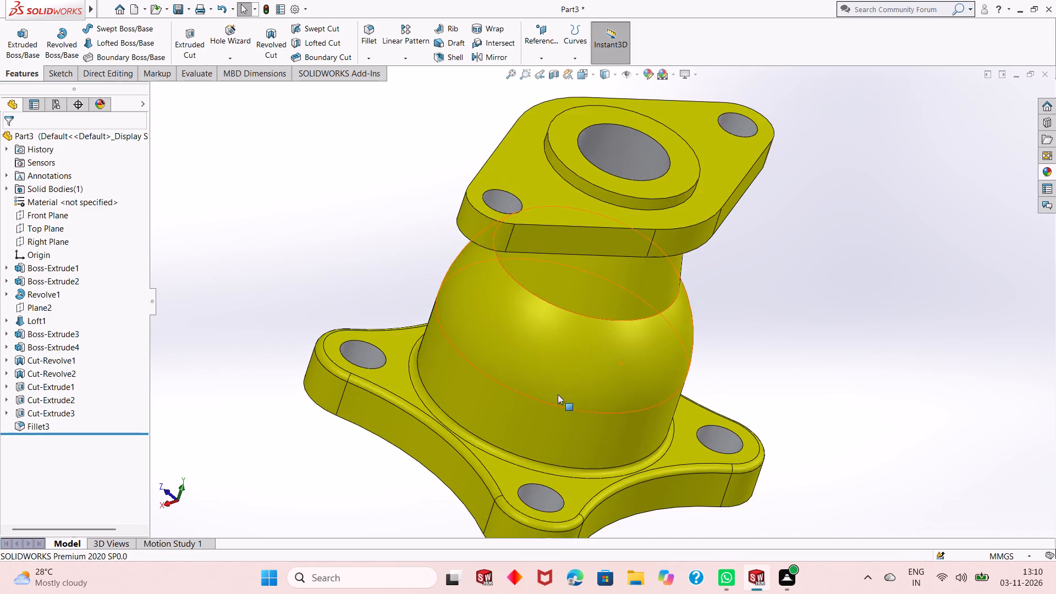
{"action": "middle_click_drag", "start_coordinate": [555, 391], "coordinate": [529, 417]}
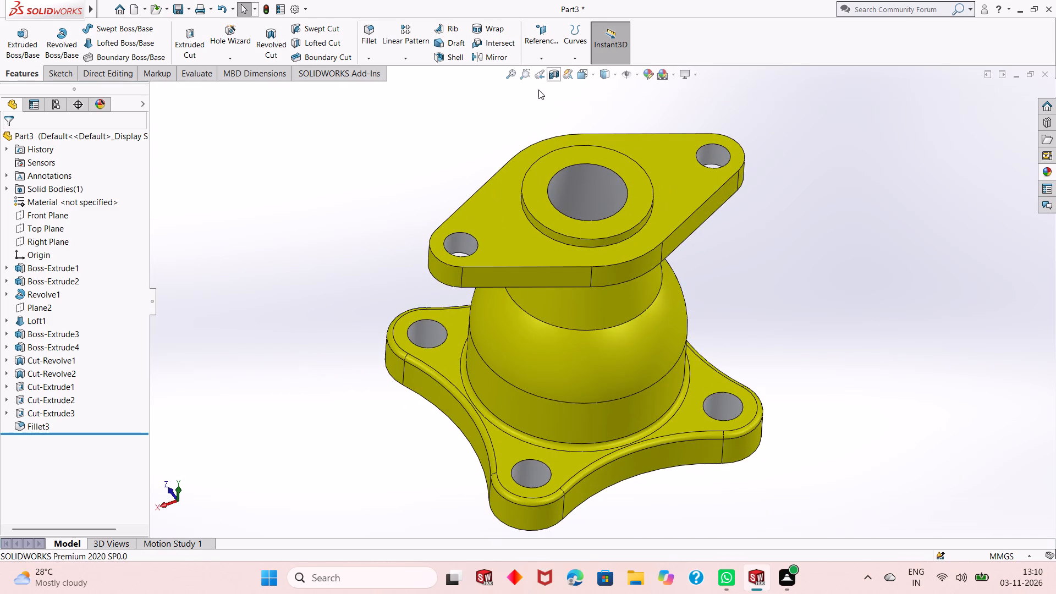
{"action": "left_click", "coordinate": [57, 268]}
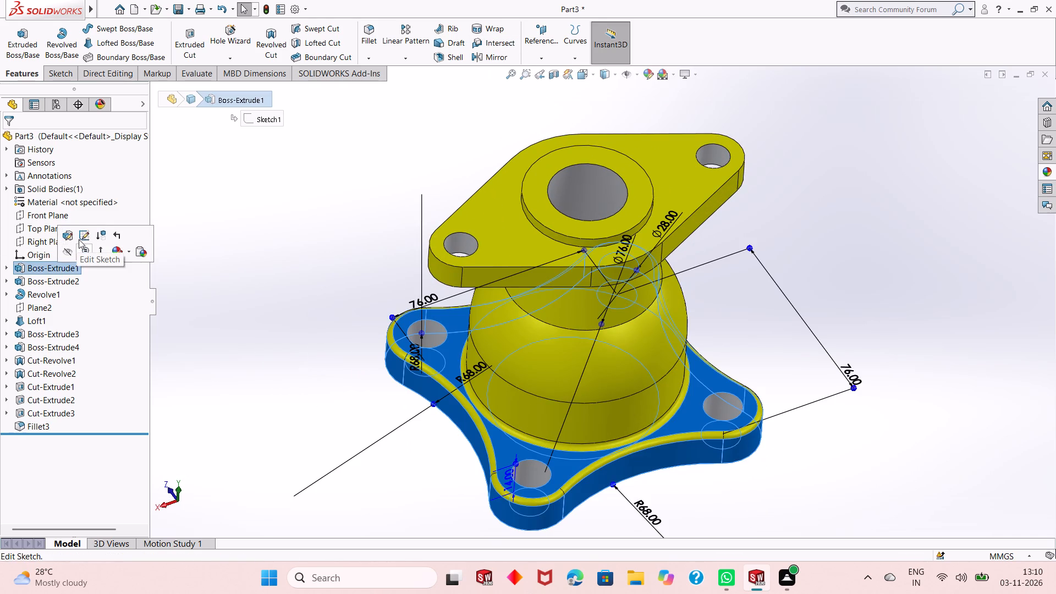
{"action": "left_click", "coordinate": [91, 235]}
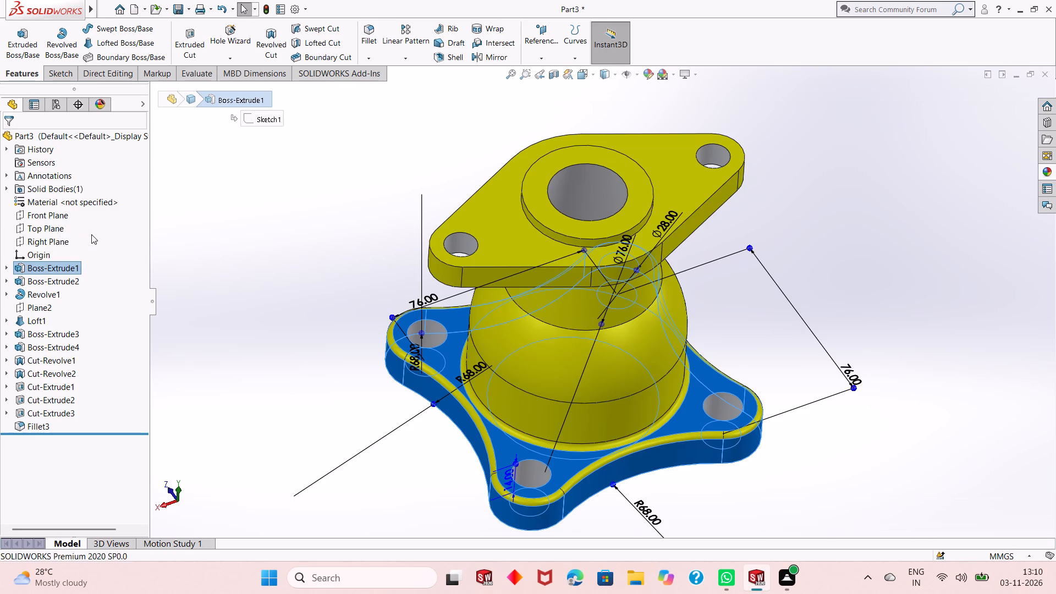
{"action": "middle_click_drag", "start_coordinate": [614, 311], "coordinate": [607, 399]}
{"action": "scroll", "coordinate": [607, 399], "scroll_direction": "up", "scroll_amount": 2}
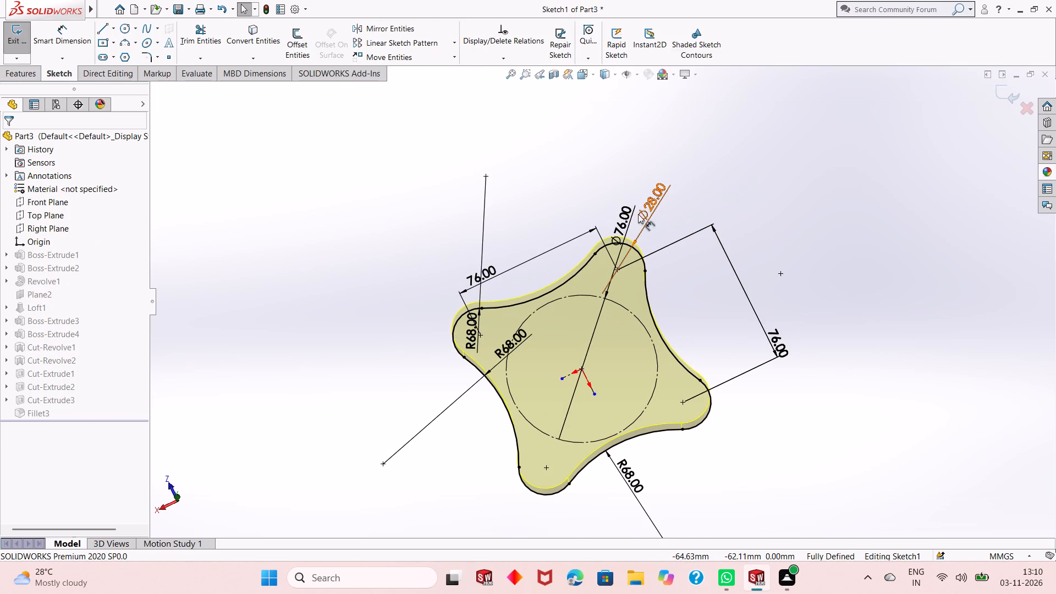
{"action": "left_click", "coordinate": [623, 222]}
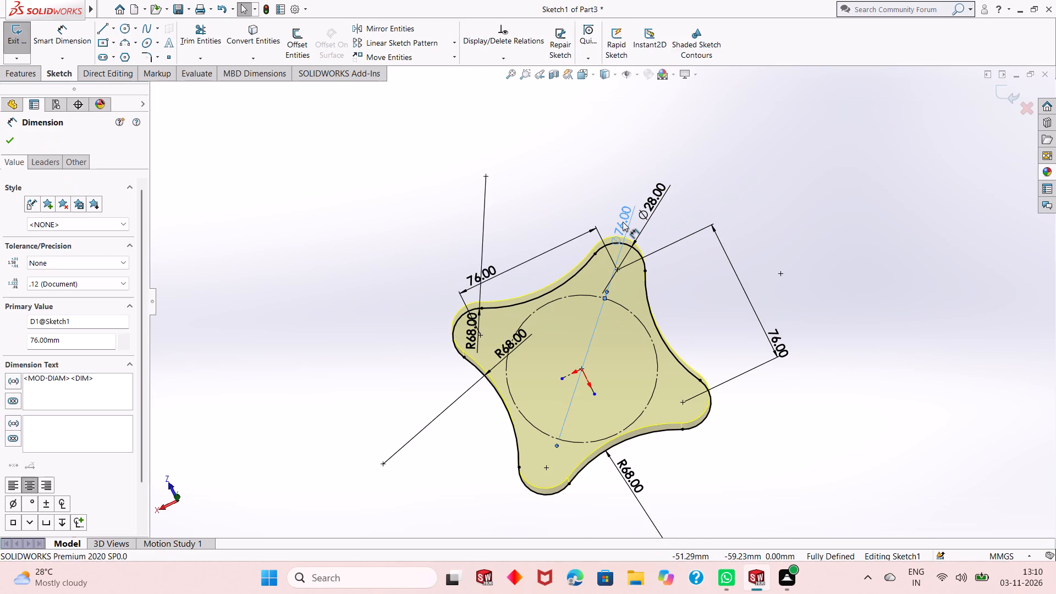
{"action": "key", "text": "Escape"}
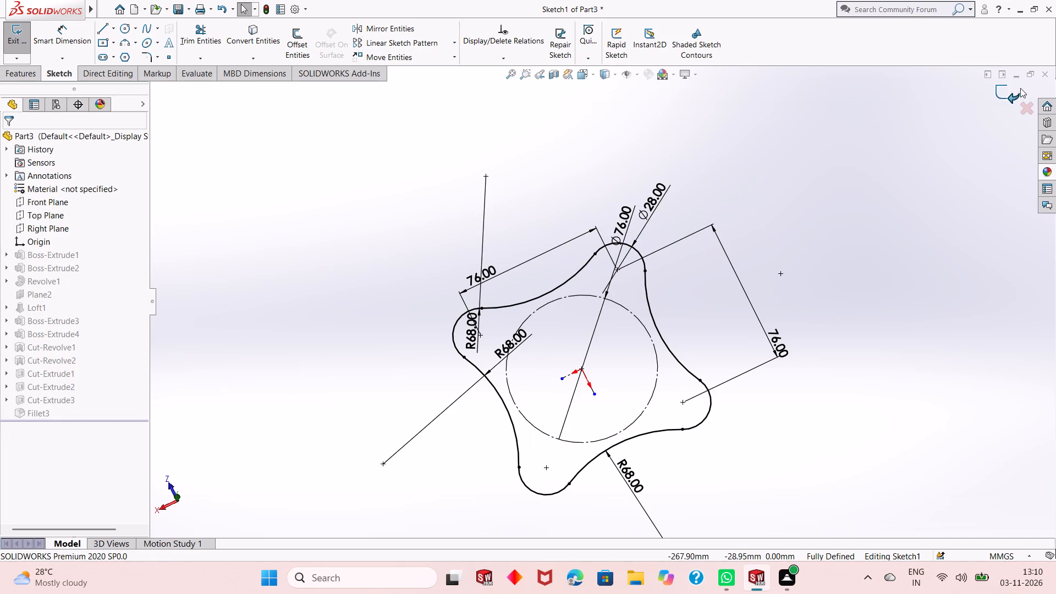
{"action": "left_click", "coordinate": [1003, 88]}
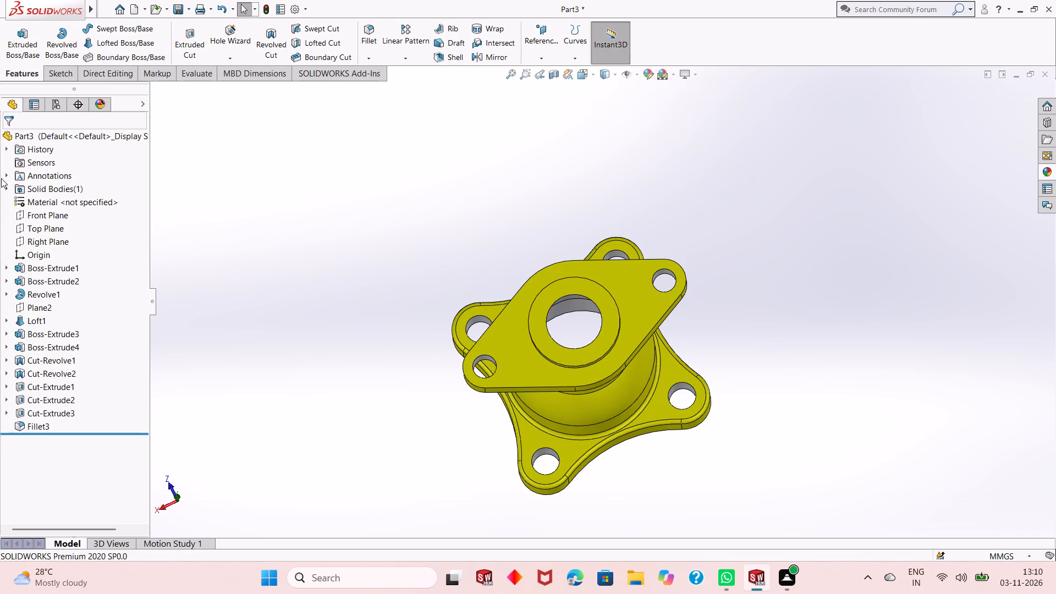
In the base flange sketch, move one concave side arc's radius dimension towards the arc's middle and set it to 76 mm.
{"action": "left_click", "coordinate": [71, 267]}
{"action": "left_click", "coordinate": [94, 238]}
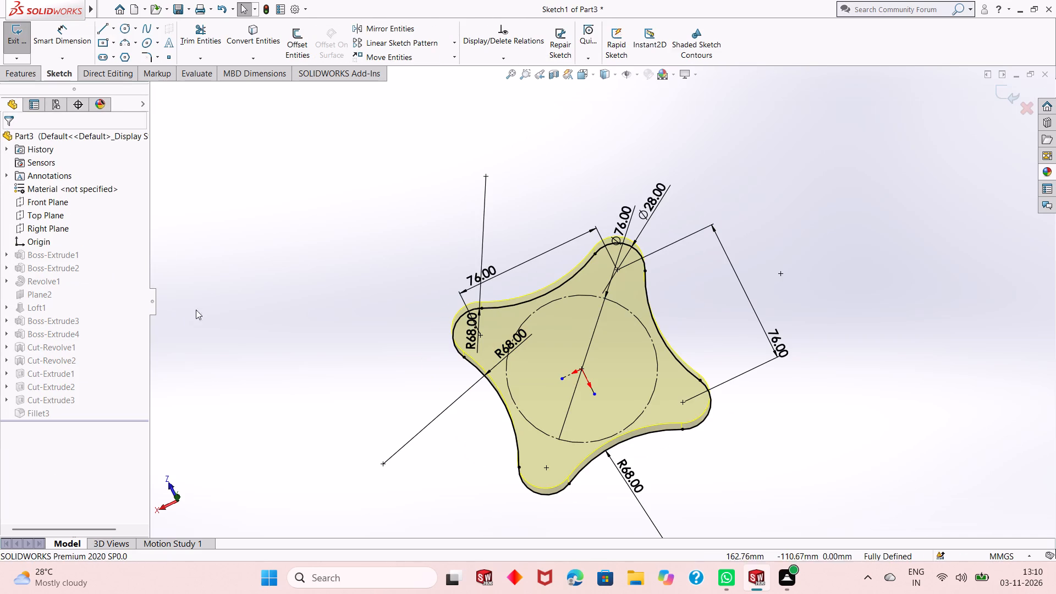
{"action": "scroll", "coordinate": [517, 355], "scroll_direction": "down", "scroll_amount": 2}
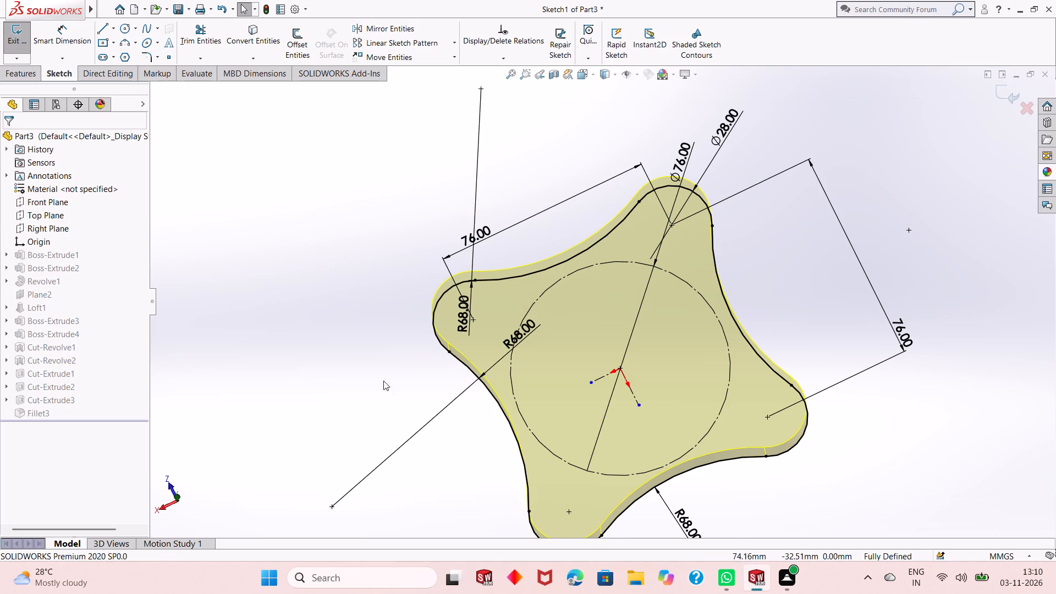
{"action": "left_click_drag", "start_coordinate": [468, 331], "coordinate": [571, 324]}
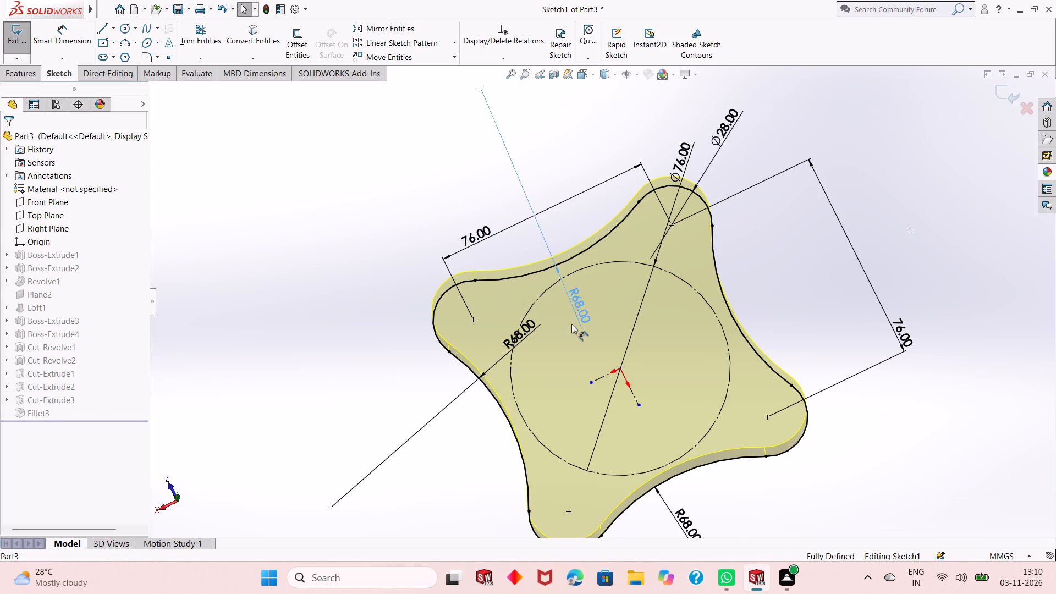
{"action": "left_click_drag", "start_coordinate": [571, 324], "coordinate": [571, 323]}
{"action": "double_click", "coordinate": [573, 308]}
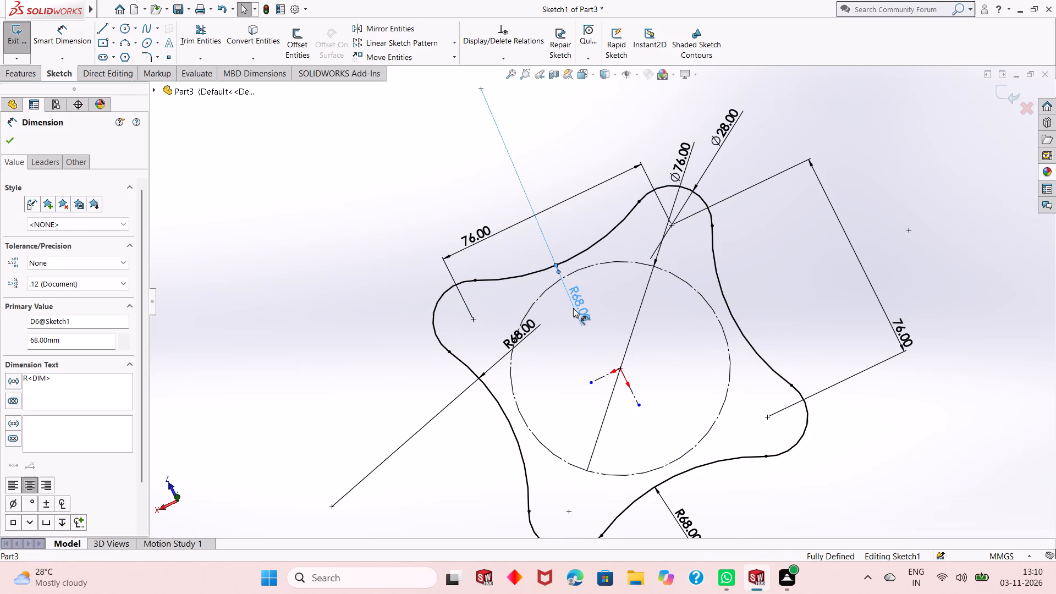
{"action": "double_click", "coordinate": [577, 309]}
{"action": "type", "text": "76"}
{"action": "key", "text": "Return"}
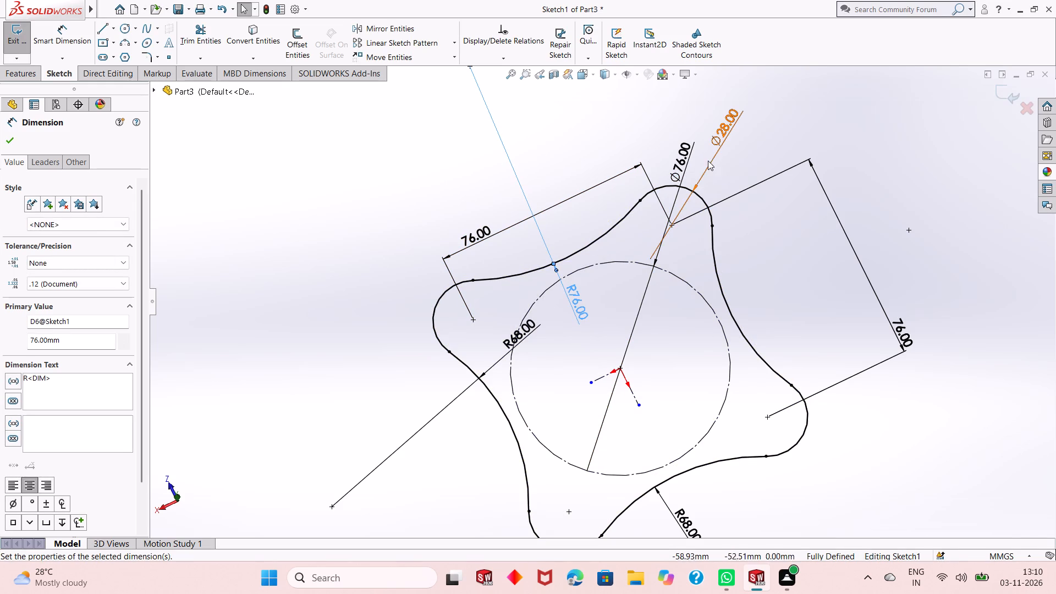
Set the other two concave side arcs' radius dimensions to 76 mm and exit the base flange sketch.
{"action": "scroll", "coordinate": [551, 299], "scroll_direction": "up", "scroll_amount": 2}
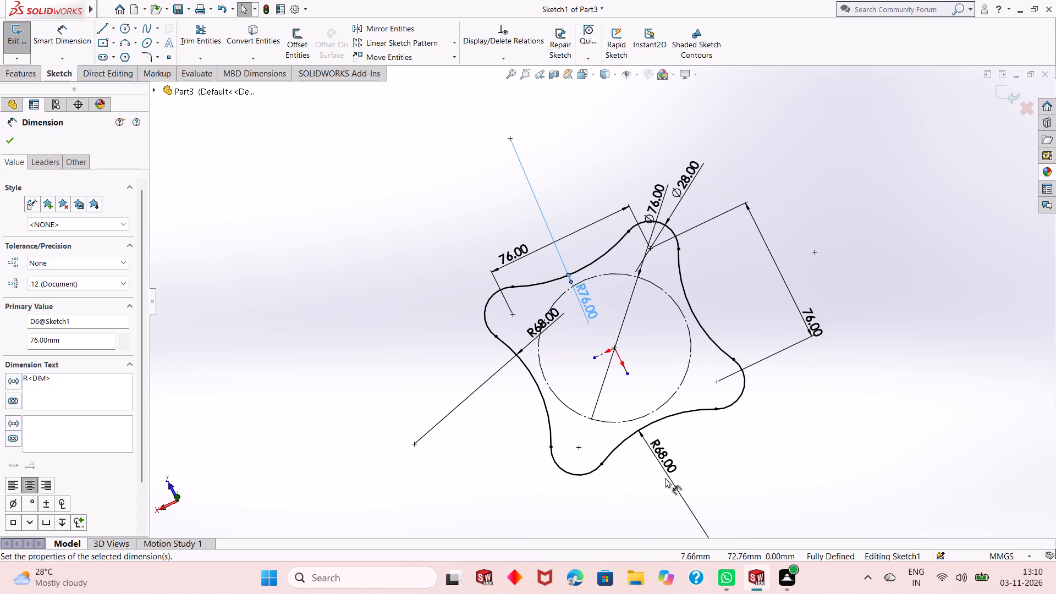
{"action": "double_click", "coordinate": [661, 452]}
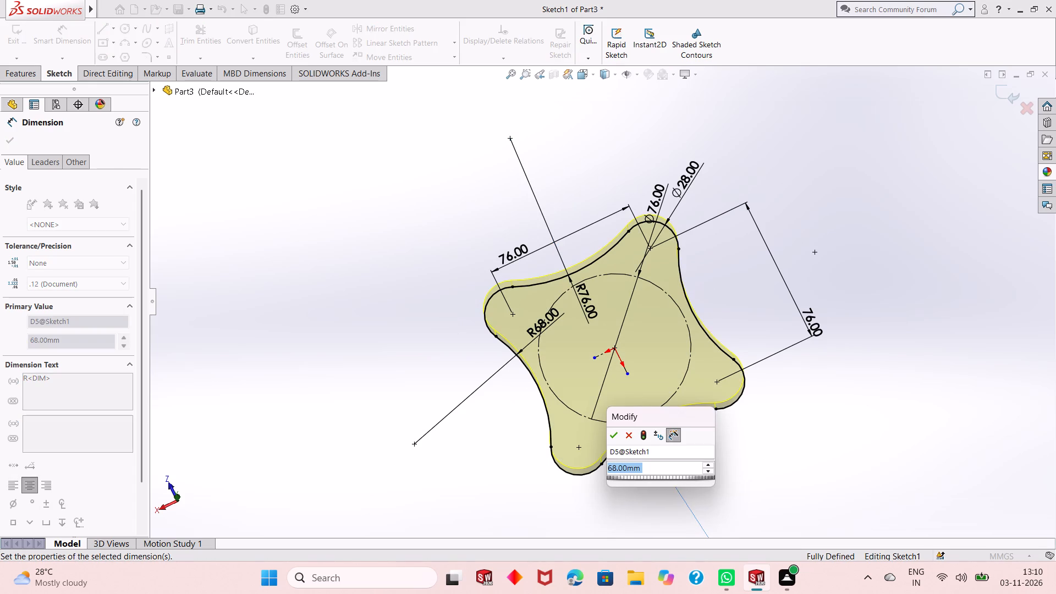
{"action": "type", "text": "76"}
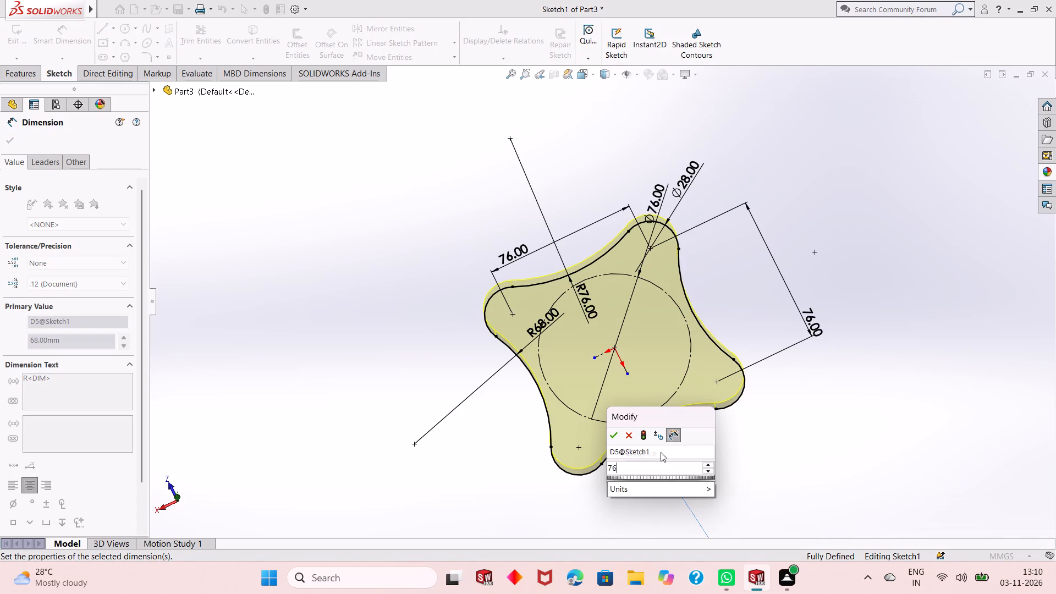
{"action": "key", "text": "Return"}
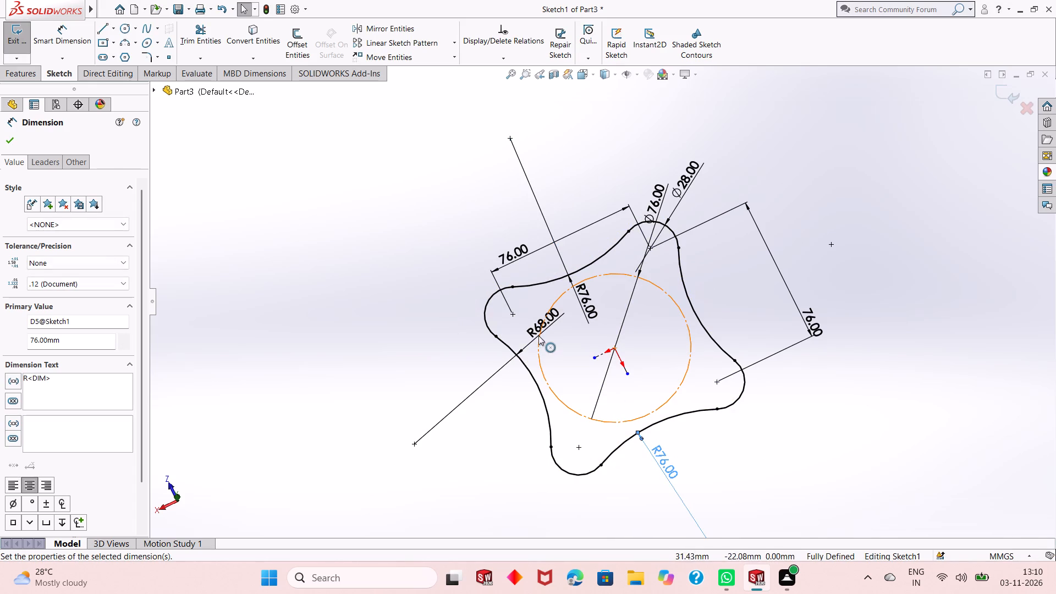
{"action": "left_click", "coordinate": [527, 328]}
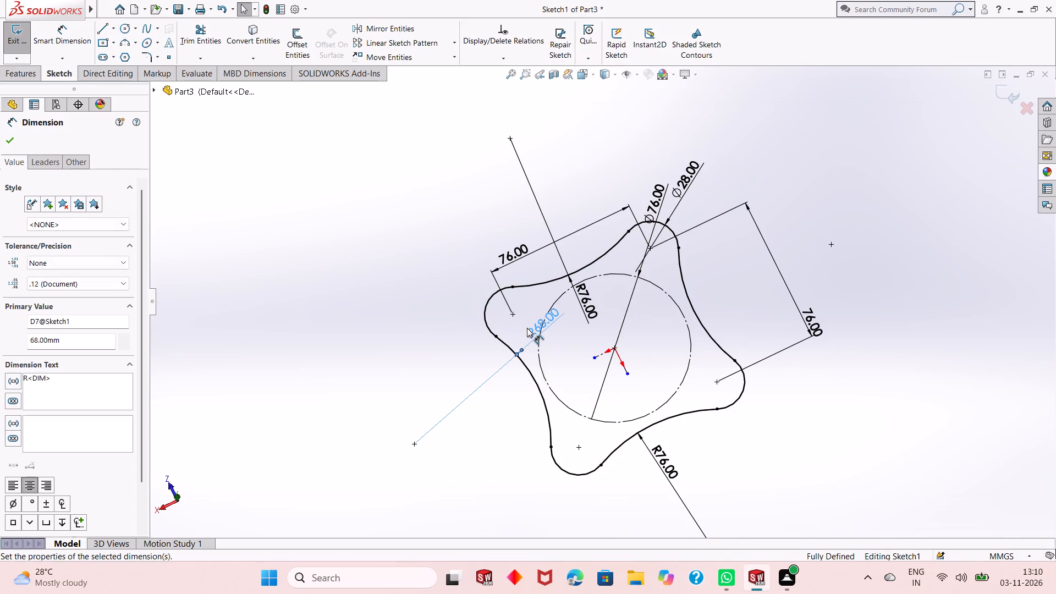
{"action": "left_click", "coordinate": [527, 328]}
{"action": "left_click", "coordinate": [527, 328]}
{"action": "double_click", "coordinate": [527, 328]}
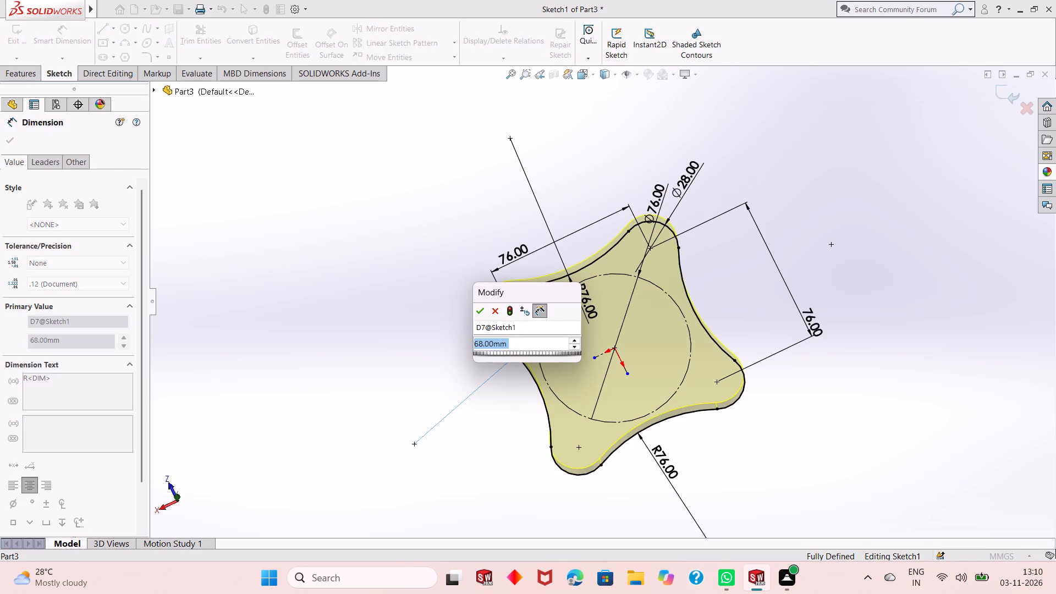
{"action": "key", "text": "7"}
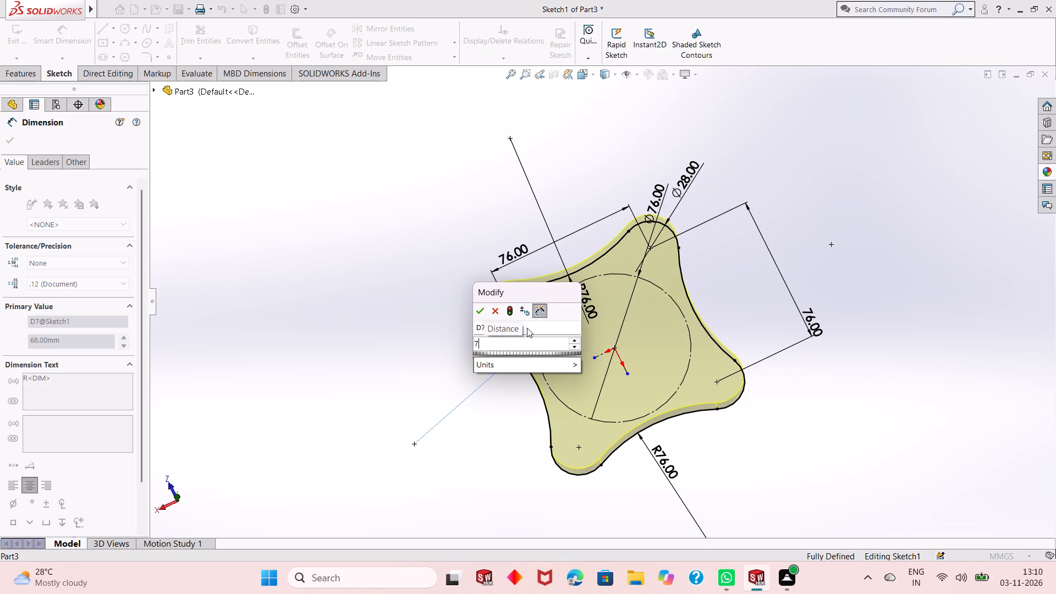
{"action": "key", "text": "6"}
{"action": "key", "text": "Return"}
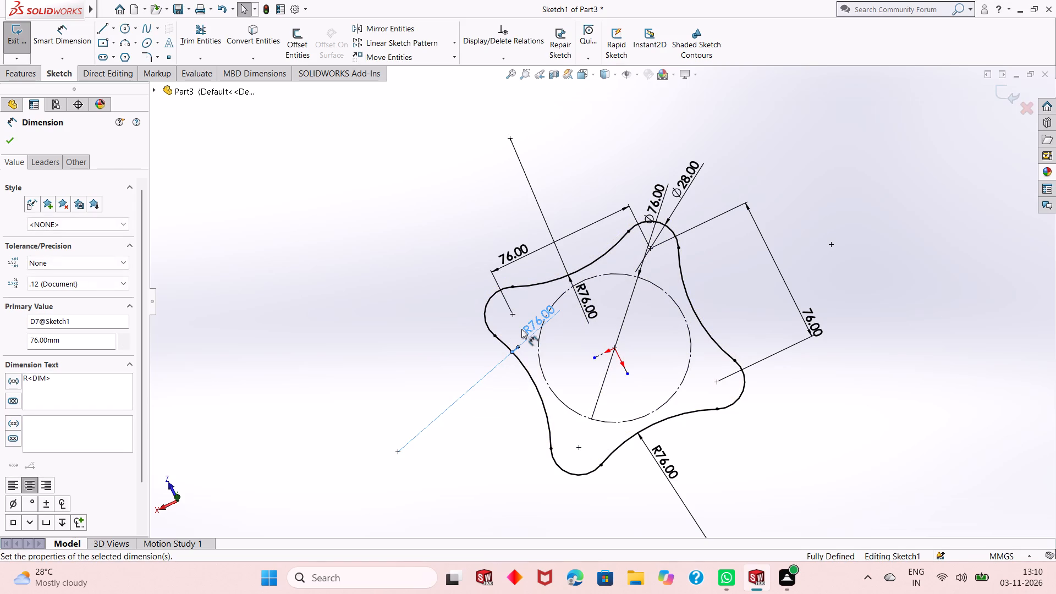
{"action": "left_click", "coordinate": [16, 141]}
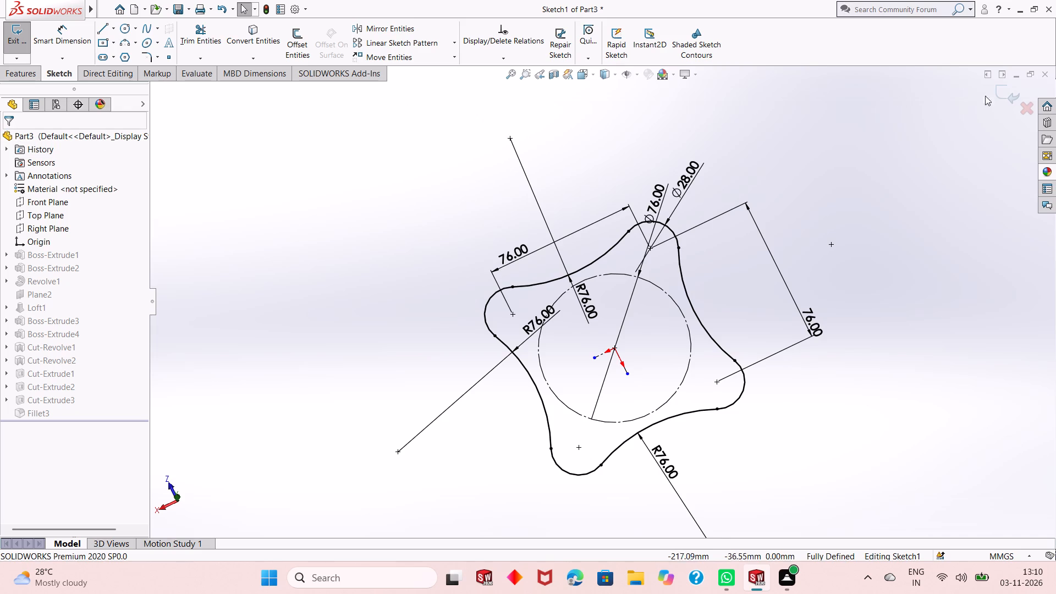
{"action": "left_click", "coordinate": [1008, 96]}
Edit the base fillet to a 5 mm radius, replacing its selected edges with only the base flange's upper outer edge.
{"action": "middle_click_drag", "start_coordinate": [661, 444], "coordinate": [656, 354]}
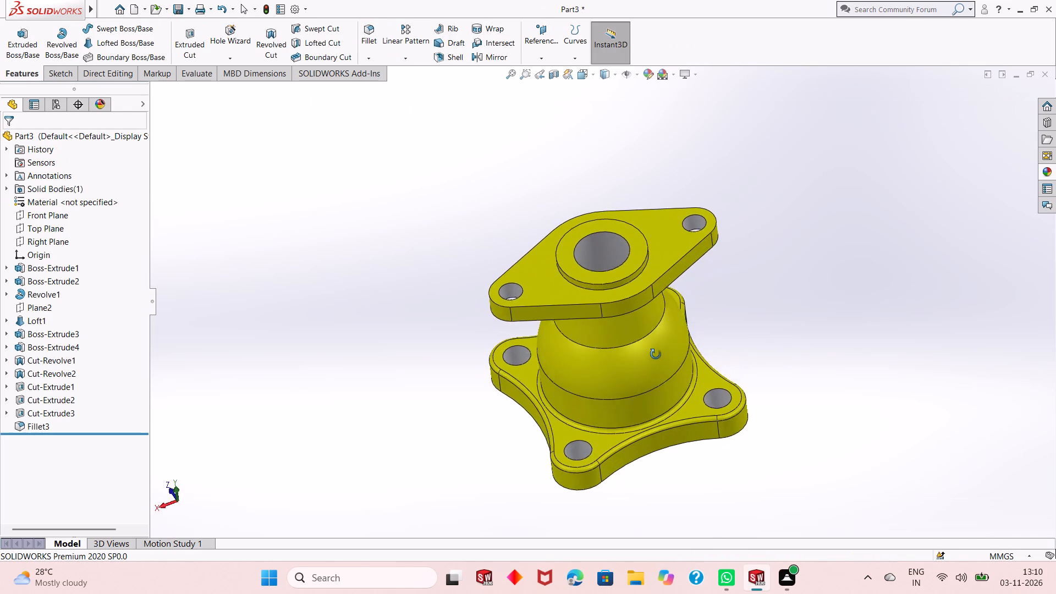
{"action": "middle_click_drag", "start_coordinate": [656, 354], "coordinate": [653, 350]}
{"action": "scroll", "coordinate": [583, 453], "scroll_direction": "down", "scroll_amount": 3}
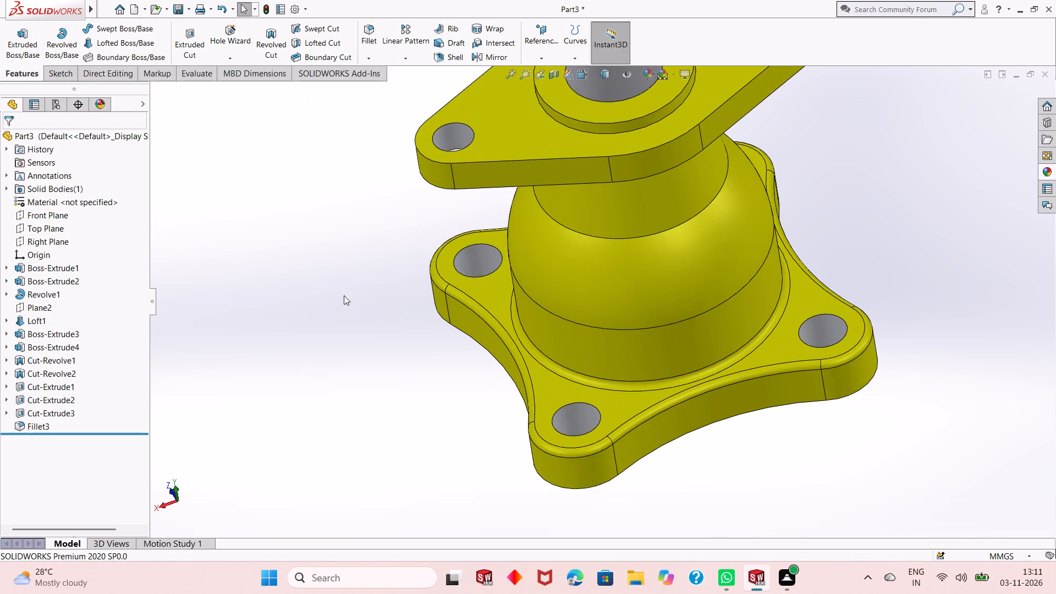
{"action": "left_click", "coordinate": [48, 427]}
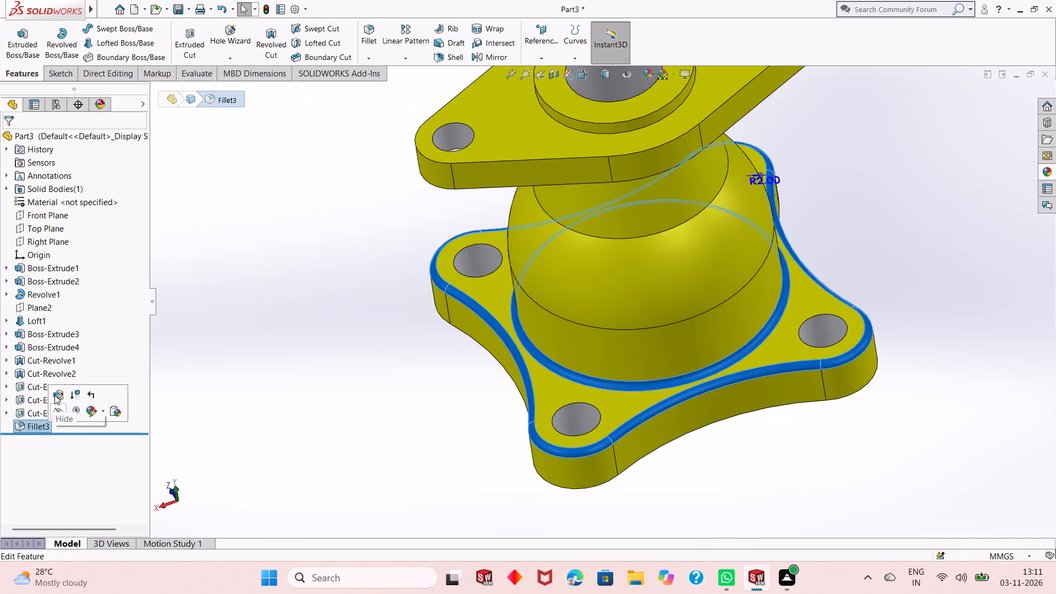
{"action": "left_click", "coordinate": [55, 394]}
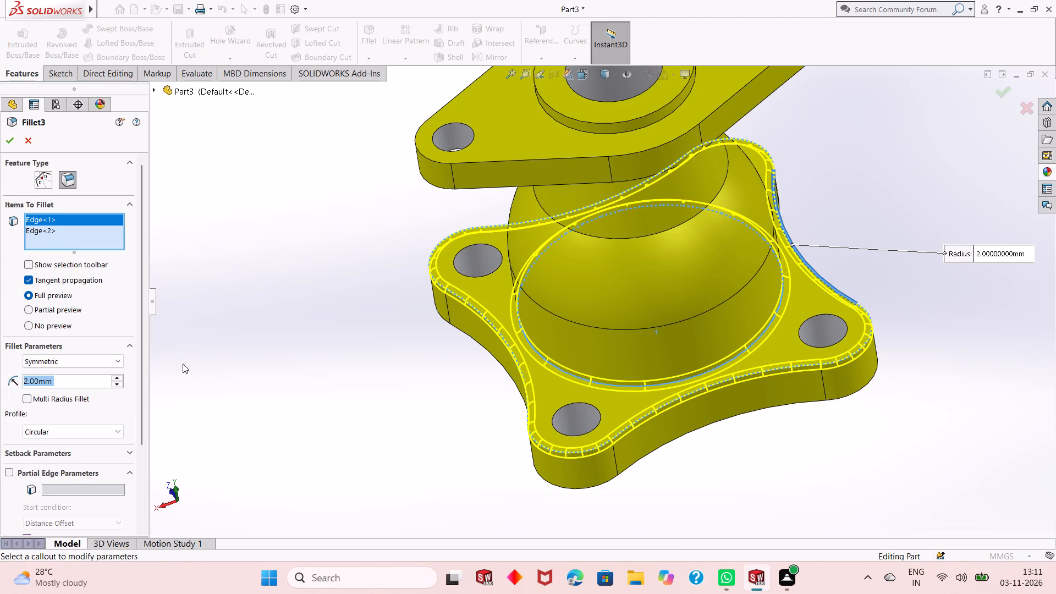
{"action": "key", "text": "5"}
{"action": "key", "text": "Return"}
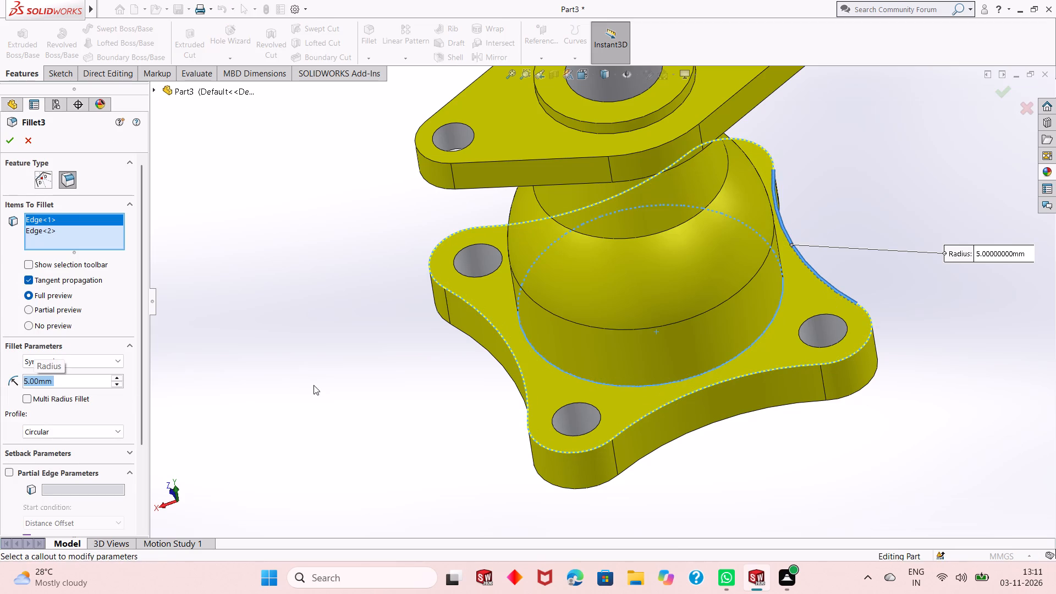
{"action": "right_click", "coordinate": [55, 219]}
{"action": "left_click", "coordinate": [72, 241]}
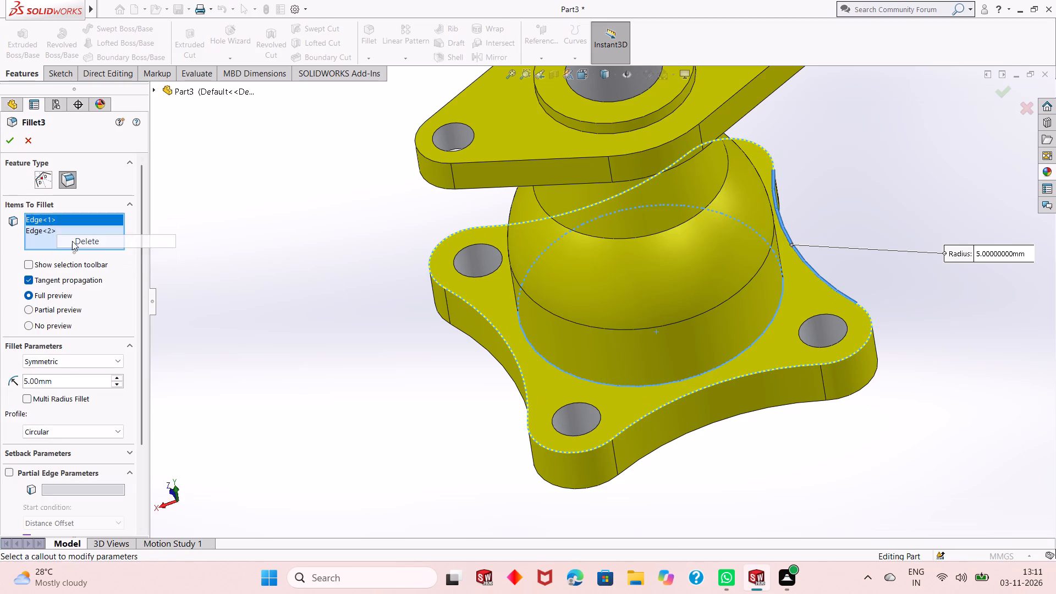
{"action": "right_click", "coordinate": [51, 218]}
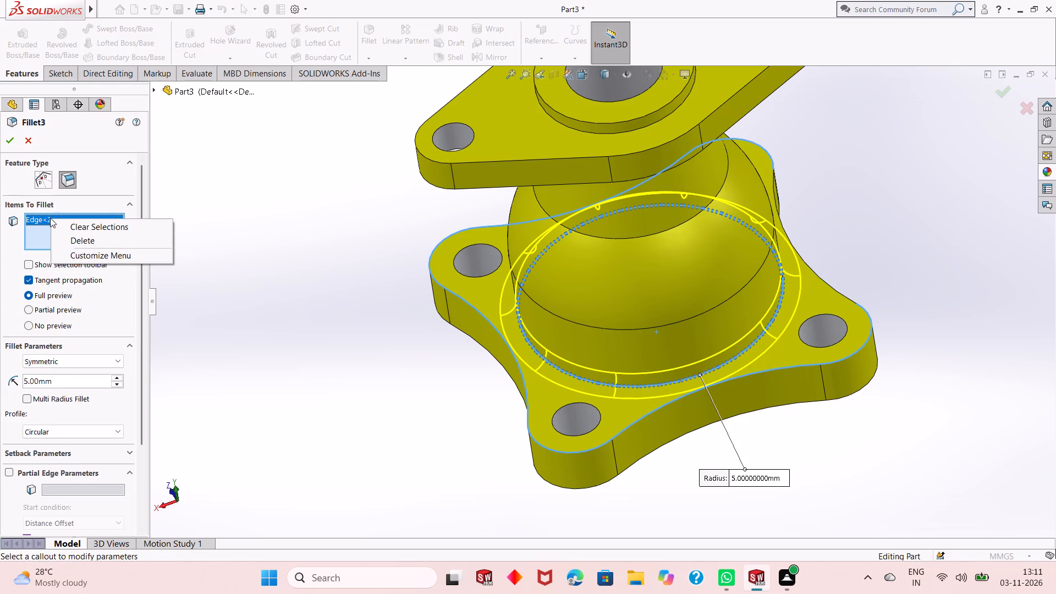
{"action": "left_click", "coordinate": [73, 236]}
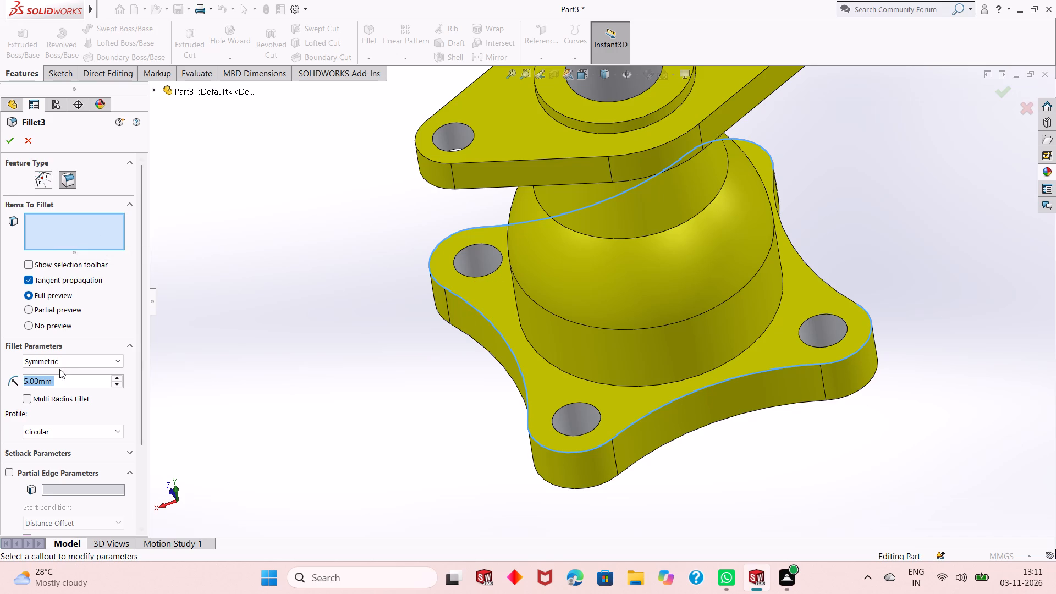
{"action": "left_click", "coordinate": [510, 346]}
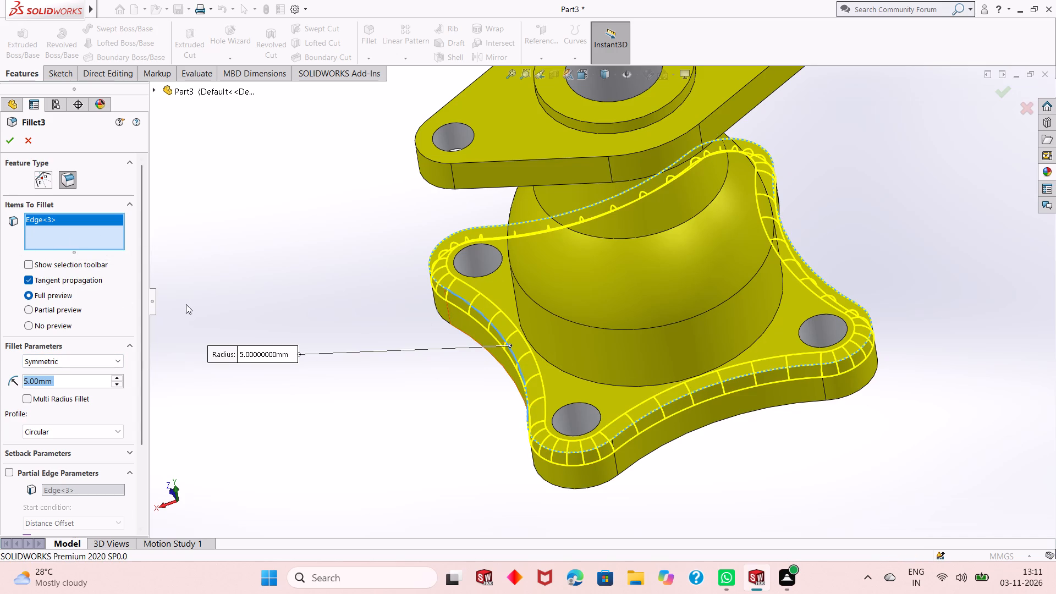
{"action": "left_click", "coordinate": [5, 139]}
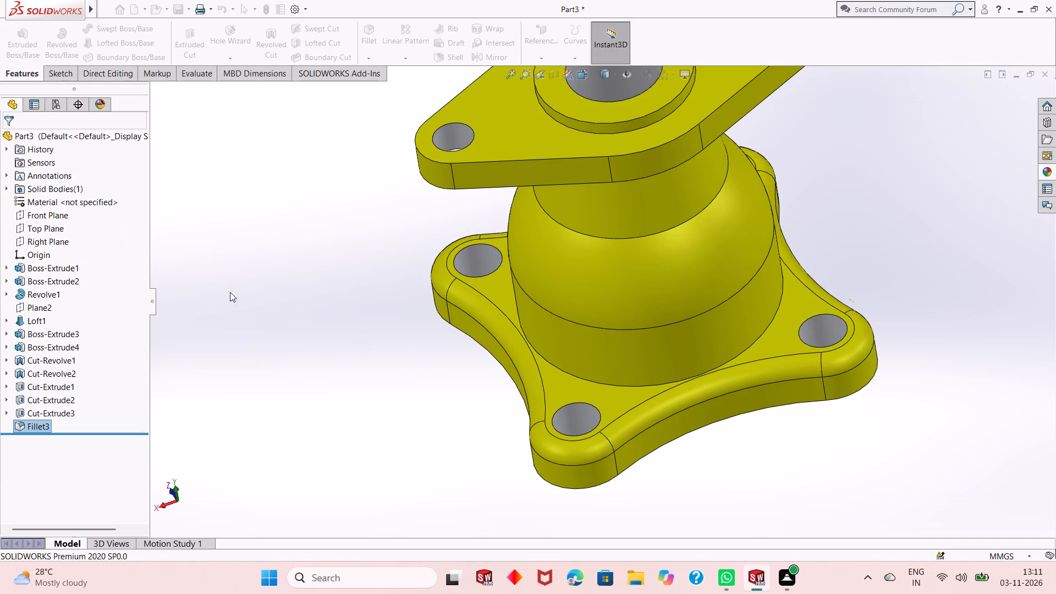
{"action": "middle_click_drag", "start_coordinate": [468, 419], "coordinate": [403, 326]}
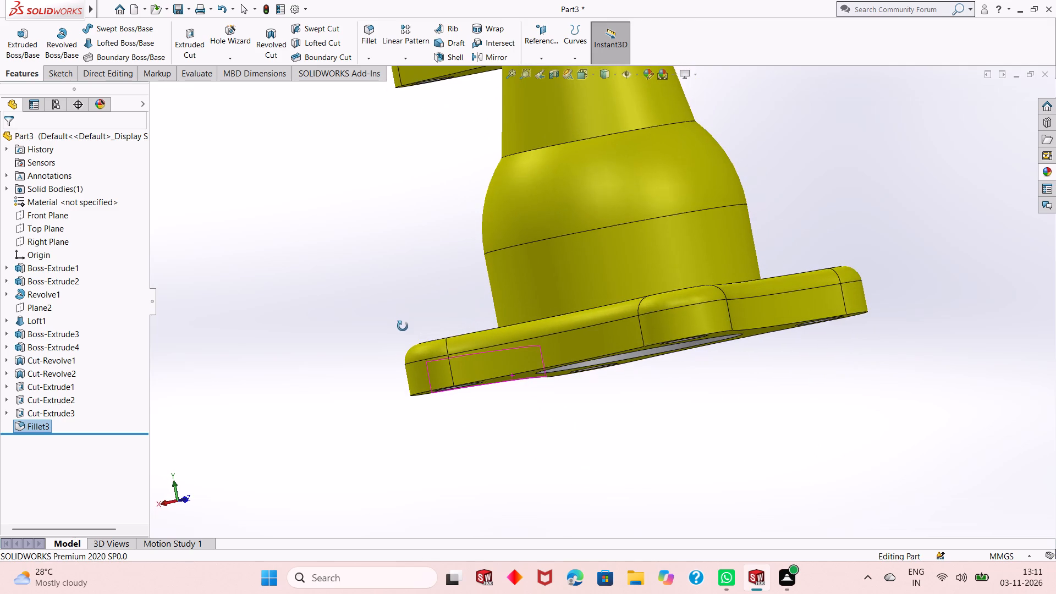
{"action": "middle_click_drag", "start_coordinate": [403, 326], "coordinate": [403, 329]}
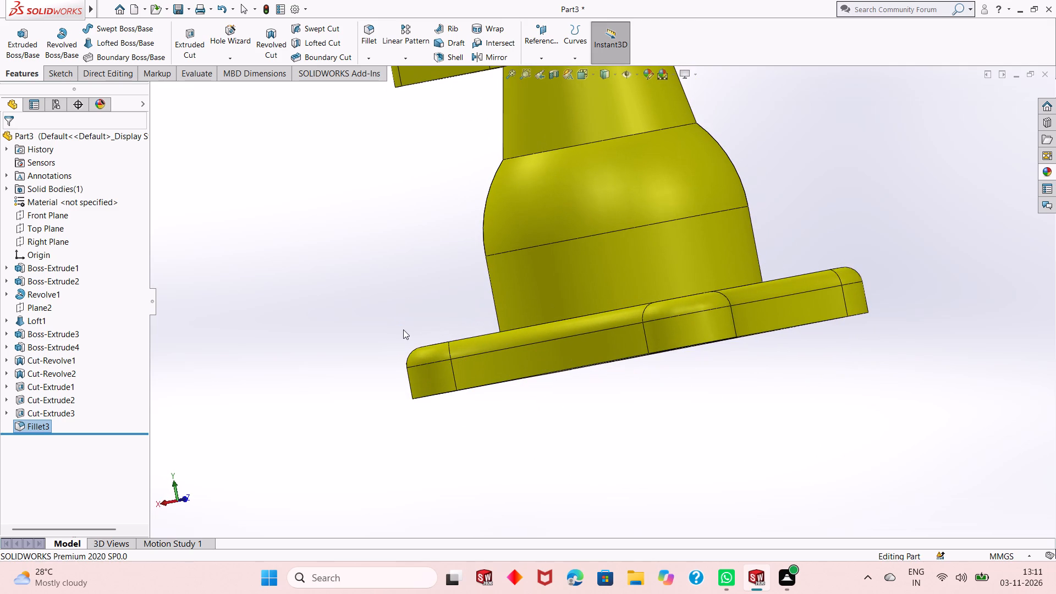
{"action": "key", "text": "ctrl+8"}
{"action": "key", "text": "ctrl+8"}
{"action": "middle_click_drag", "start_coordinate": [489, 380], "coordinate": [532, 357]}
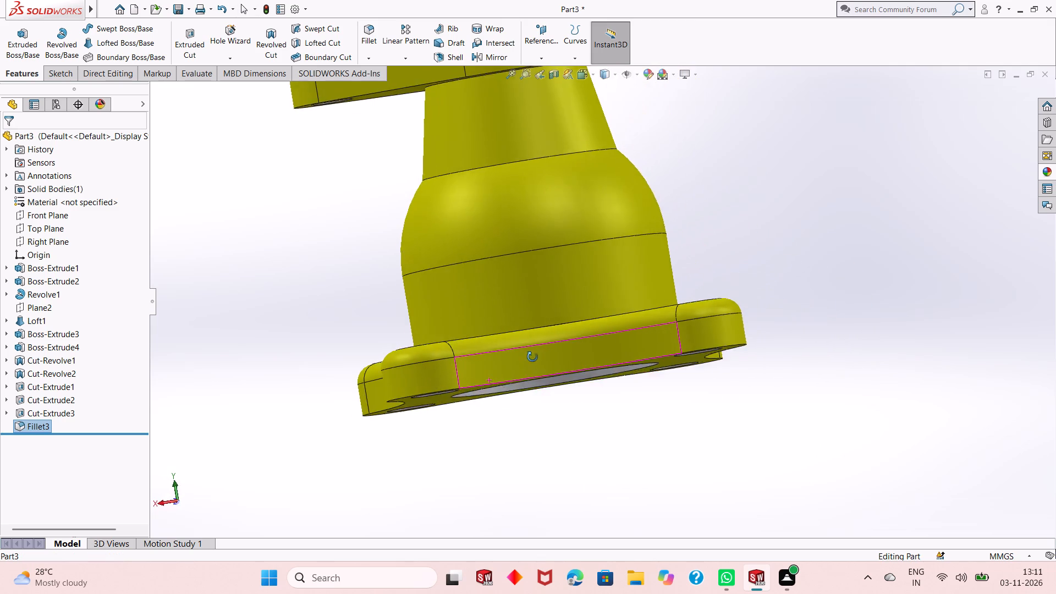
Examine the filleted upper edge of the four-lobed base flange from above and below.
{"action": "middle_click_drag", "start_coordinate": [532, 357], "coordinate": [501, 365]}
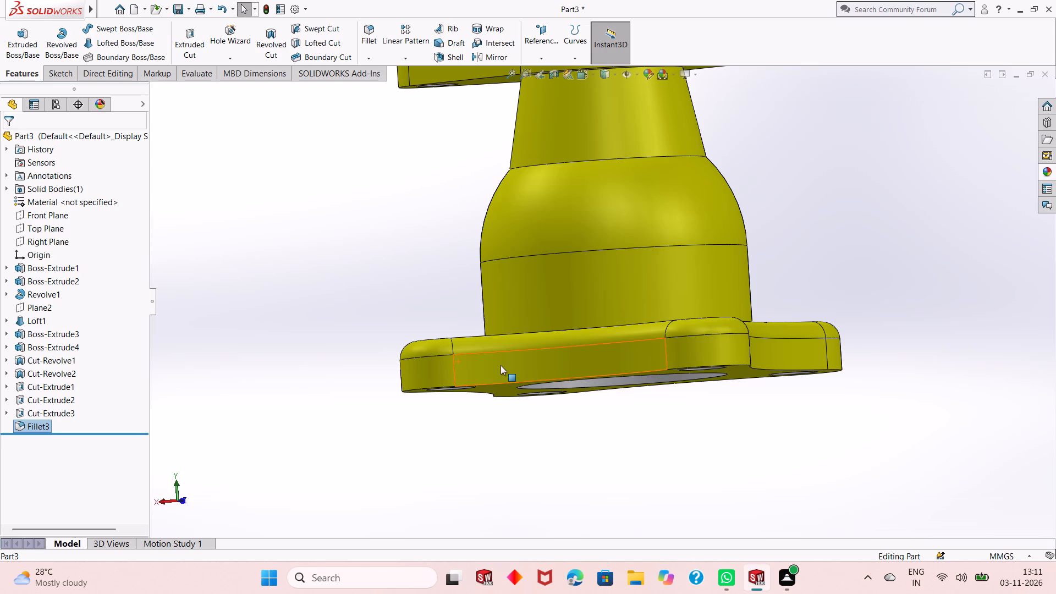
{"action": "middle_click_drag", "start_coordinate": [506, 372], "coordinate": [529, 410]}
{"action": "scroll", "coordinate": [501, 368], "scroll_direction": "up", "scroll_amount": 1}
{"action": "middle_click_drag", "start_coordinate": [490, 337], "coordinate": [516, 388]}
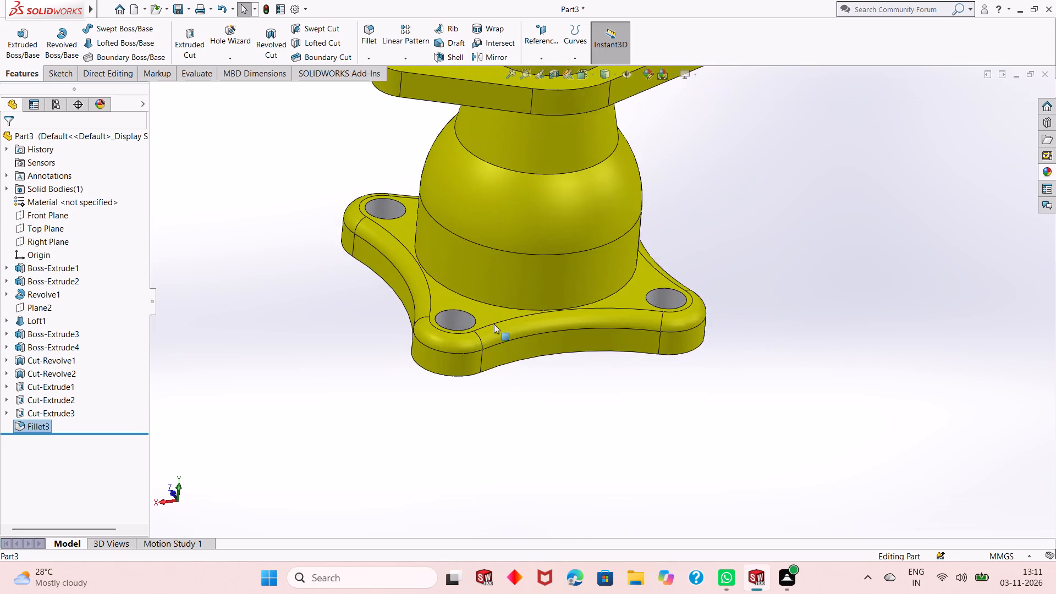
{"action": "scroll", "coordinate": [481, 299], "scroll_direction": "down", "scroll_amount": 2}
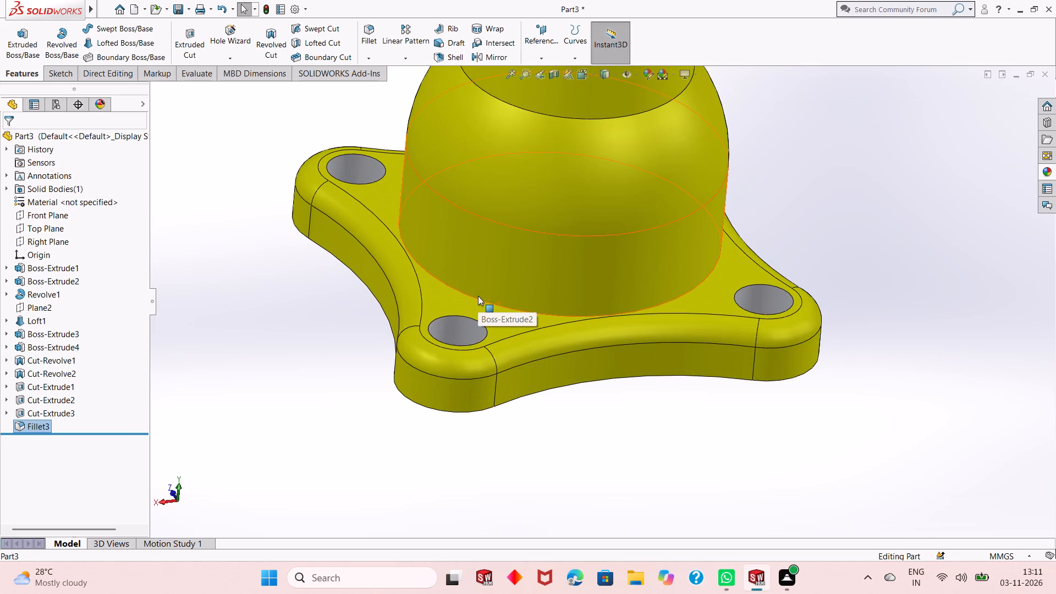
{"action": "scroll", "coordinate": [417, 346], "scroll_direction": "up", "scroll_amount": 1}
{"action": "middle_click_drag", "start_coordinate": [416, 346], "coordinate": [444, 258]}
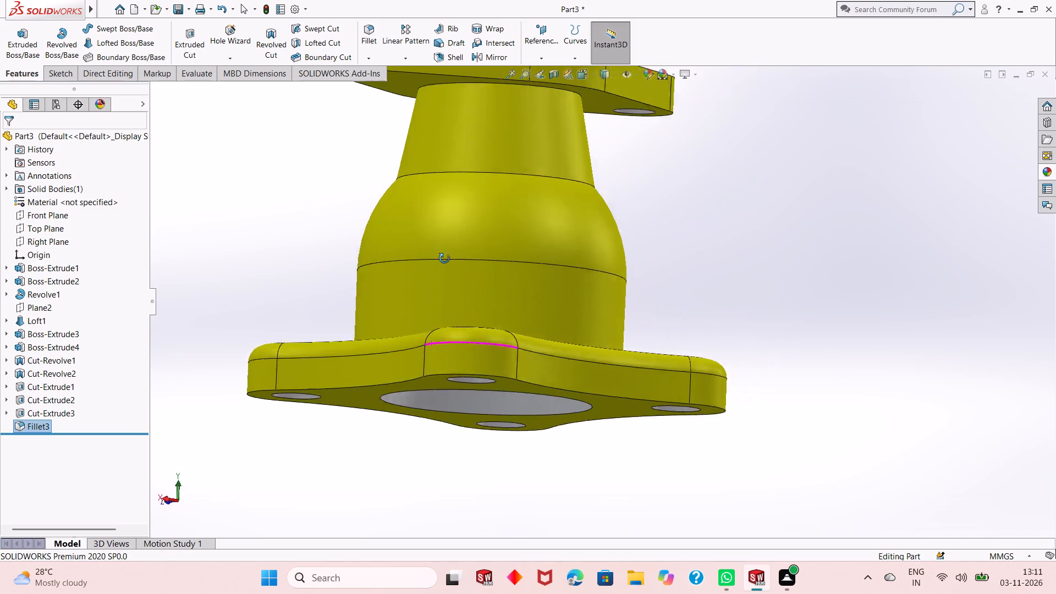
{"action": "middle_click_drag", "start_coordinate": [444, 258], "coordinate": [424, 333]}
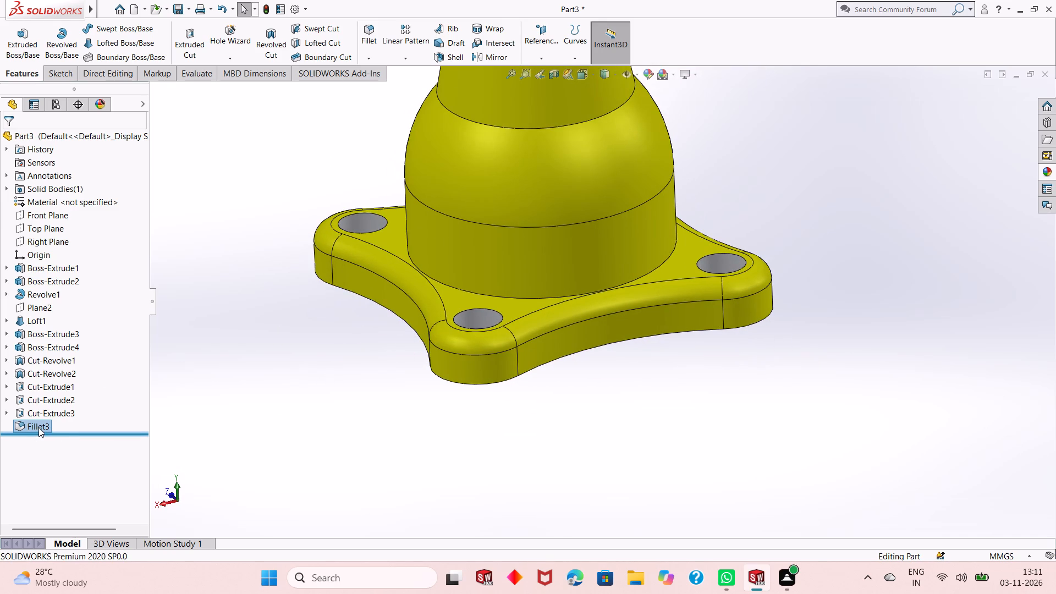
Edit the base flange fillet to a 2.5 mm radius and add the circular edge where the cylindrical body meets the flange.
{"action": "left_click", "coordinate": [38, 427]}
{"action": "left_click", "coordinate": [50, 397]}
{"action": "left_click", "coordinate": [212, 420]}
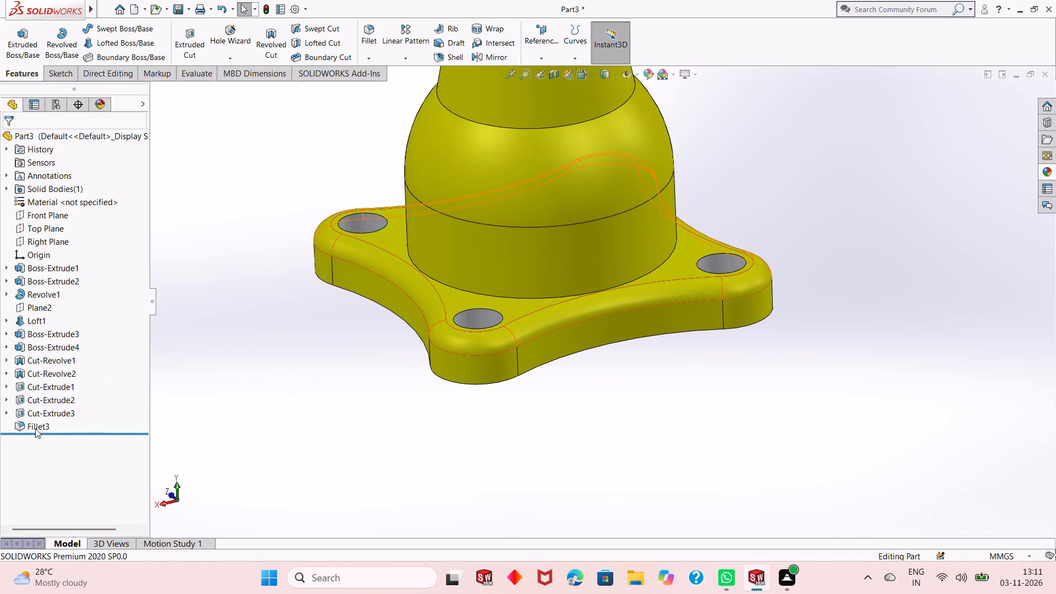
{"action": "left_click", "coordinate": [25, 424]}
{"action": "left_click", "coordinate": [38, 395]}
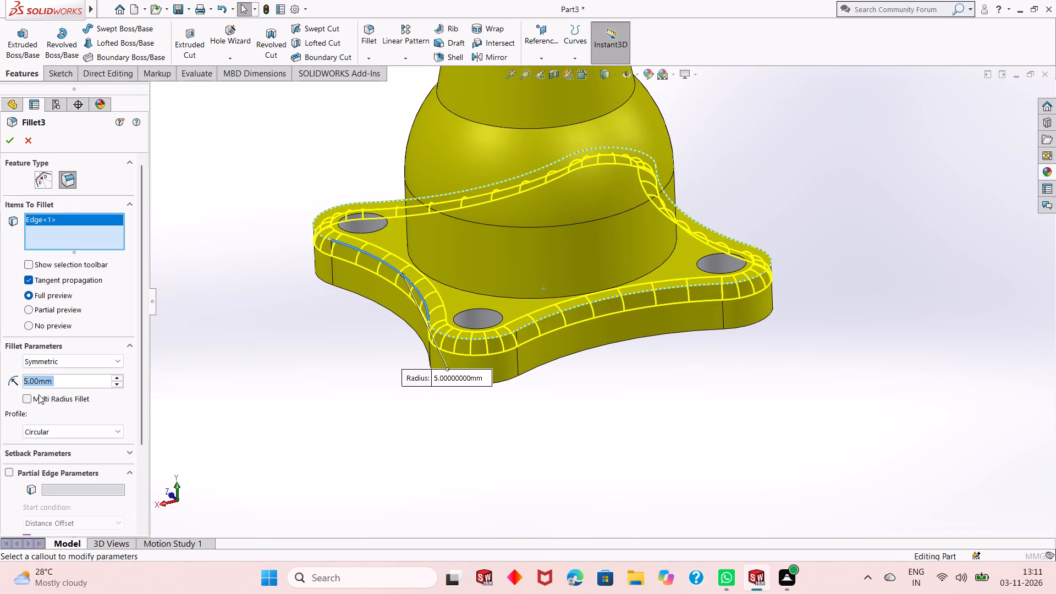
{"action": "type", "text": "2.5"}
{"action": "key", "text": "Return"}
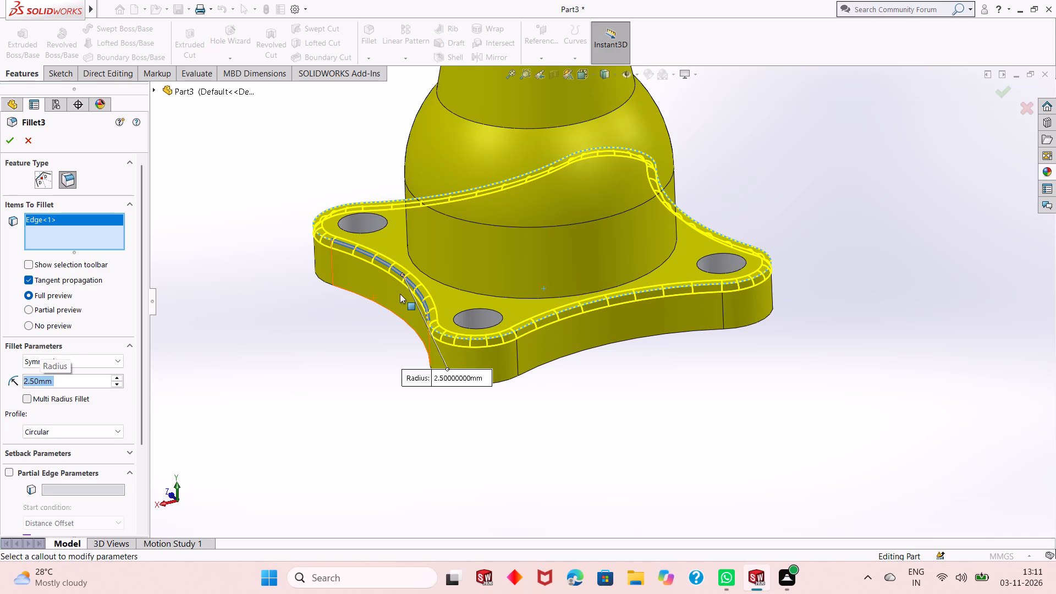
{"action": "left_click", "coordinate": [447, 285]}
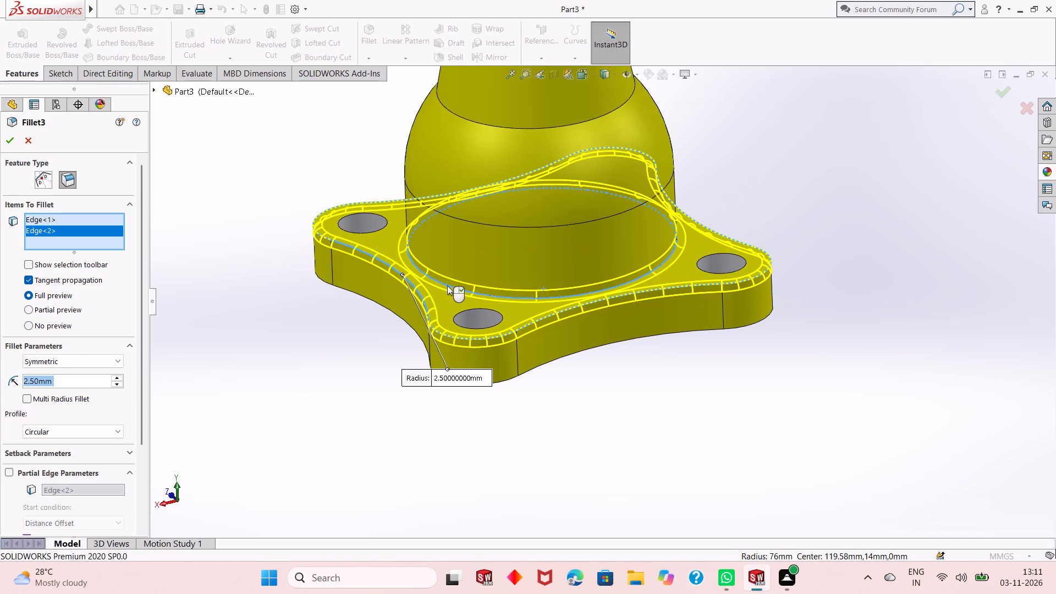
{"action": "left_click", "coordinate": [7, 142]}
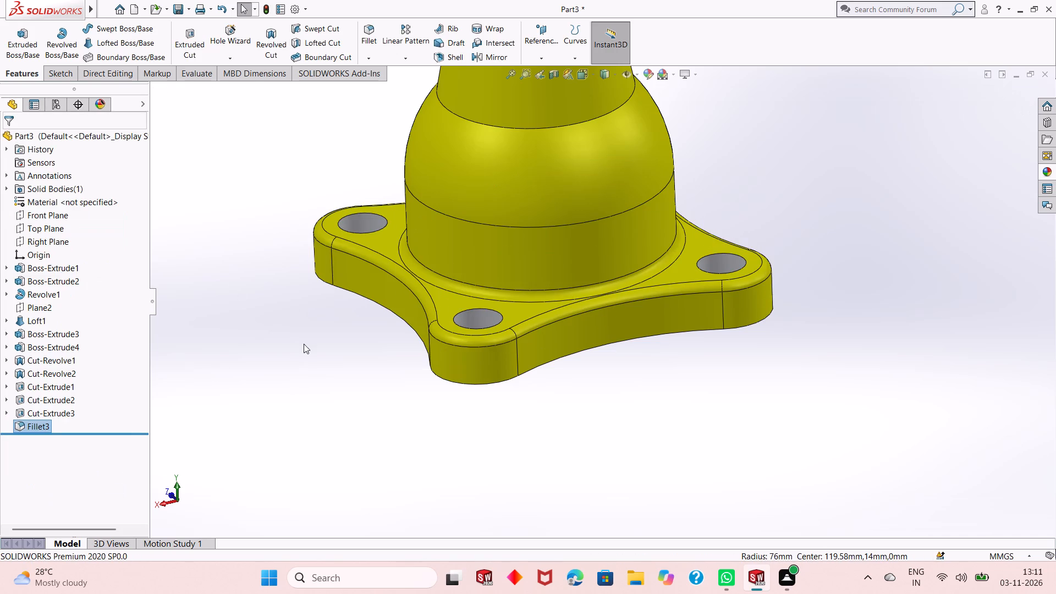
Inspect the base flange's edge and body-joint fillets from several angles, along with the overall part.
{"action": "middle_click_drag", "start_coordinate": [661, 417], "coordinate": [607, 365]}
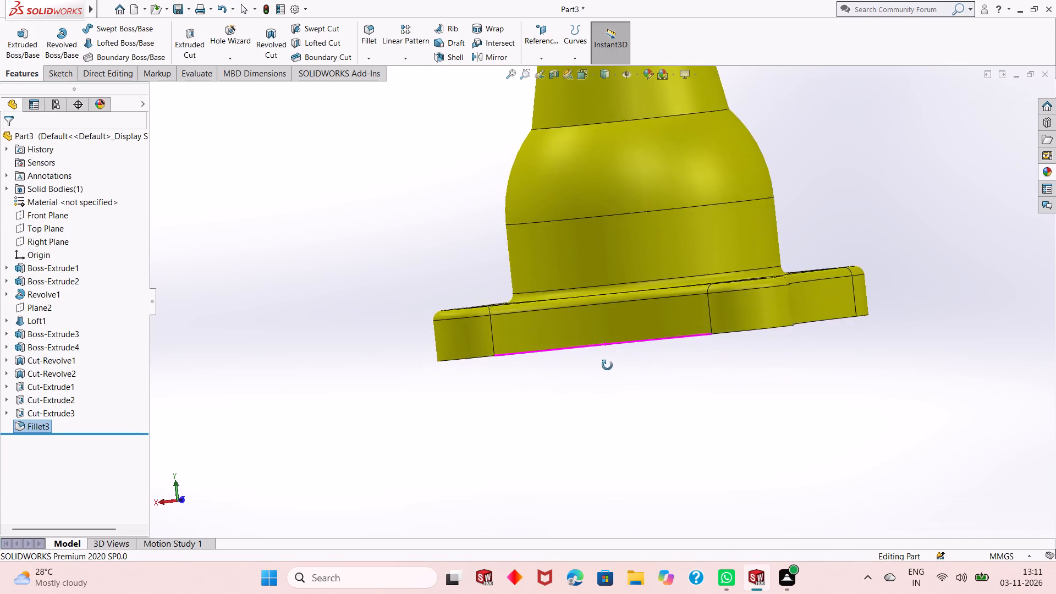
{"action": "middle_click_drag", "start_coordinate": [607, 365], "coordinate": [672, 410]}
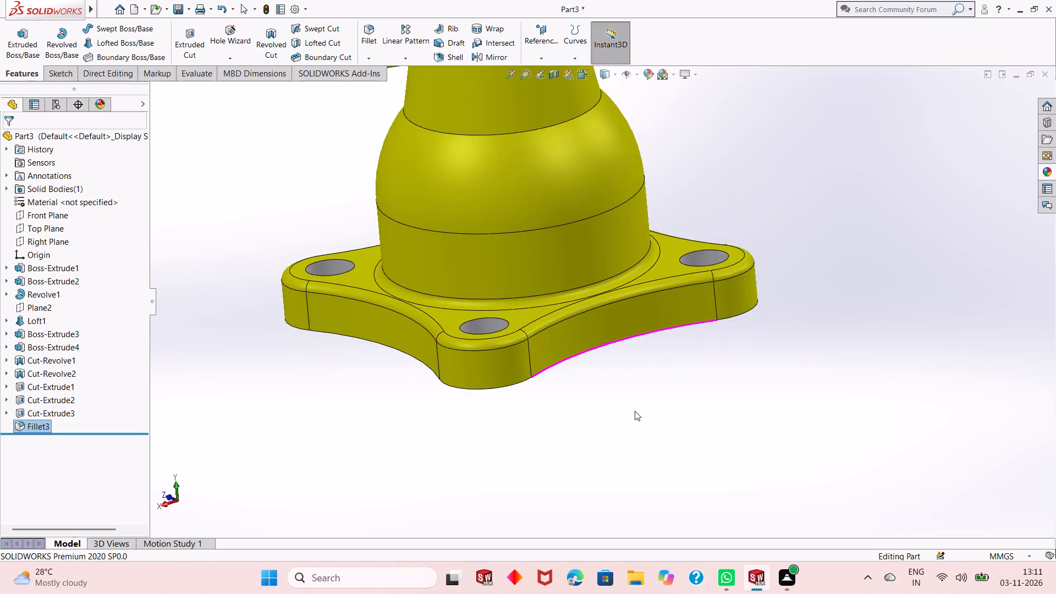
{"action": "scroll", "coordinate": [564, 374], "scroll_direction": "up", "scroll_amount": 2}
{"action": "middle_click_drag", "start_coordinate": [566, 316], "coordinate": [576, 346]}
{"action": "scroll", "coordinate": [576, 346], "scroll_direction": "up", "scroll_amount": 1}
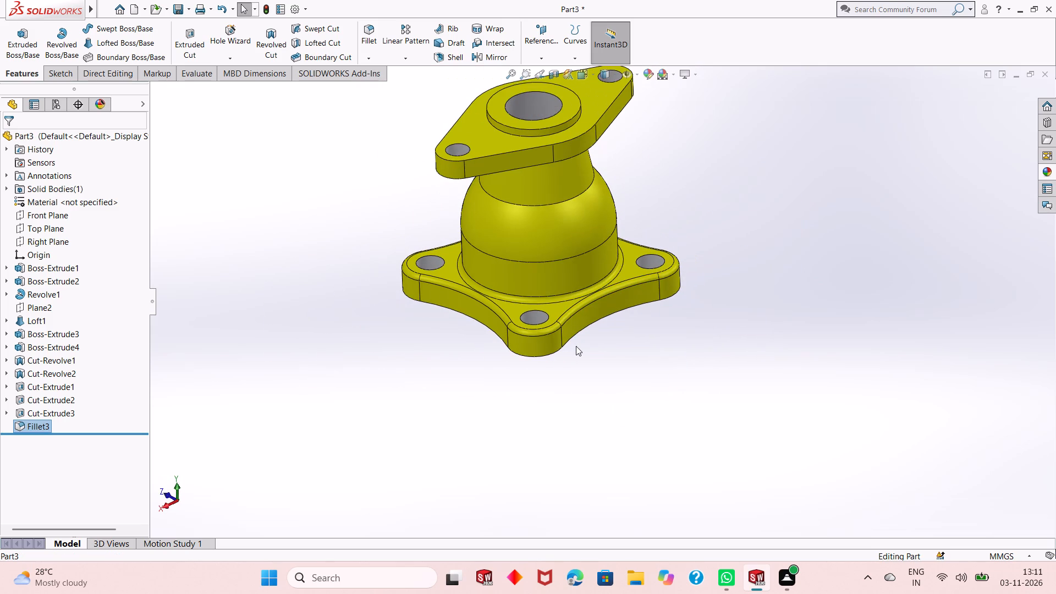
{"action": "scroll", "coordinate": [575, 342], "scroll_direction": "down", "scroll_amount": 1}
{"action": "middle_click_drag", "start_coordinate": [575, 342], "coordinate": [584, 302]}
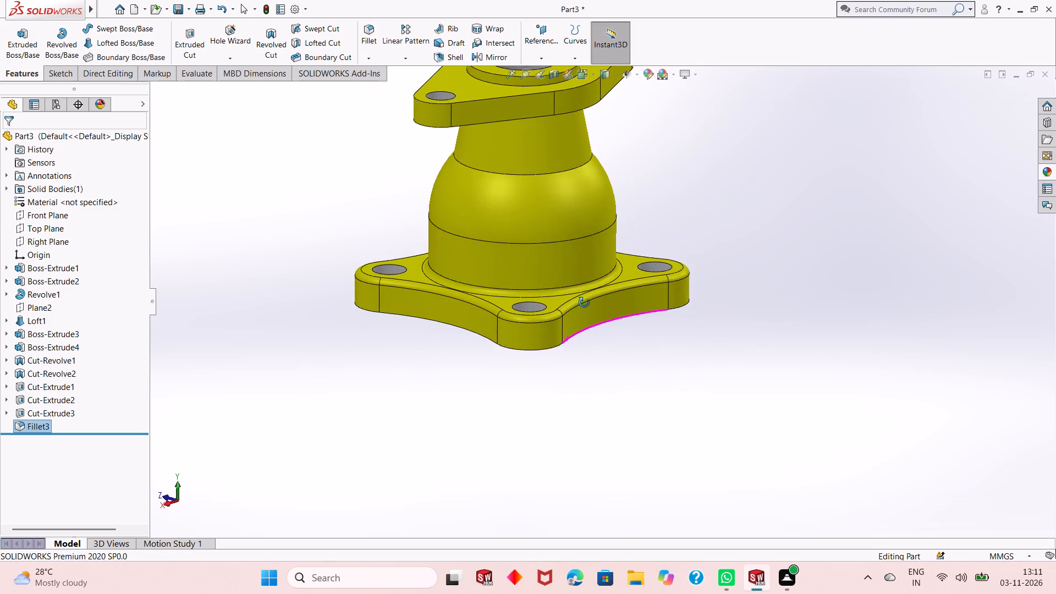
{"action": "middle_click_drag", "start_coordinate": [584, 302], "coordinate": [584, 301]}
{"action": "middle_click_drag", "start_coordinate": [588, 323], "coordinate": [582, 346]}
{"action": "scroll", "coordinate": [580, 341], "scroll_direction": "up", "scroll_amount": 2}
{"action": "scroll", "coordinate": [515, 148], "scroll_direction": "down", "scroll_amount": 2}
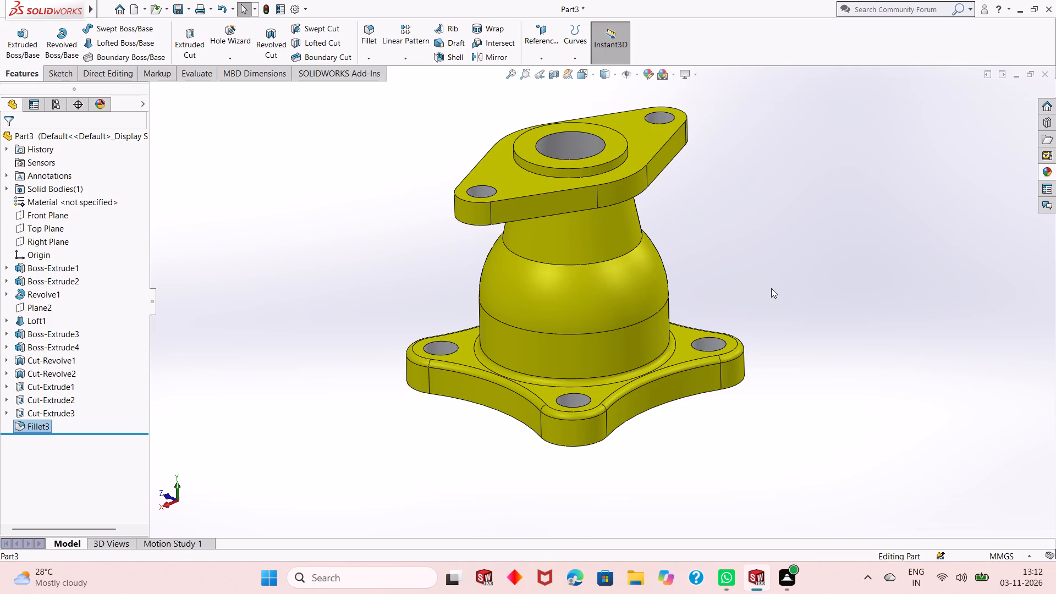
Save the part as "Ball joint flange housing" in the Dp SolidWorks folder.
{"action": "key", "text": "ctrl+s"}
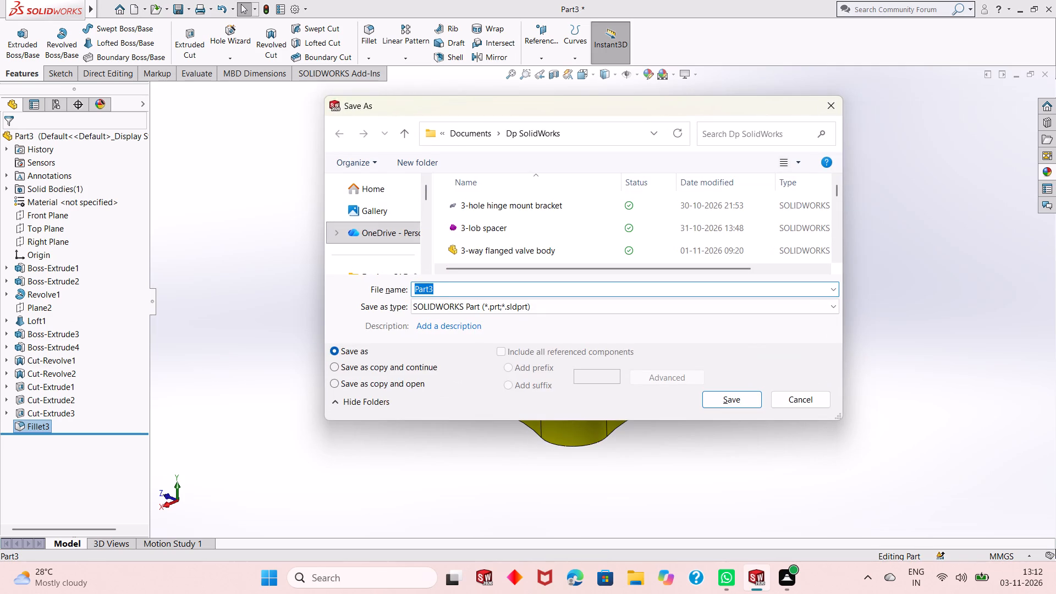
{"action": "type", "text": "Ball joint"}
{"action": "key", "text": "space"}
{"action": "type", "text": "flange"}
{"action": "key", "text": "space"}
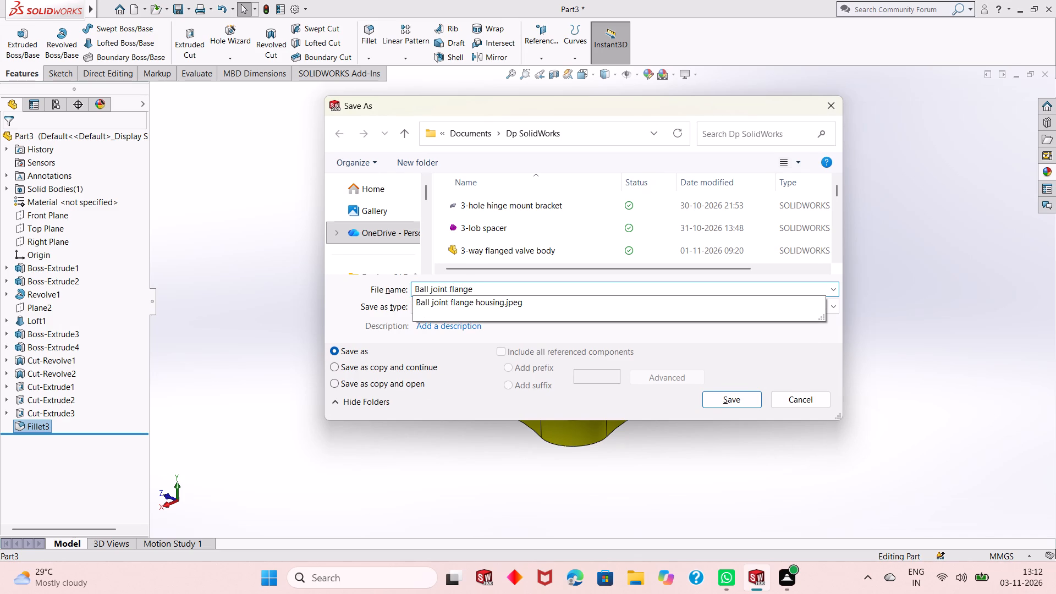
{"action": "type", "text": "housing"}
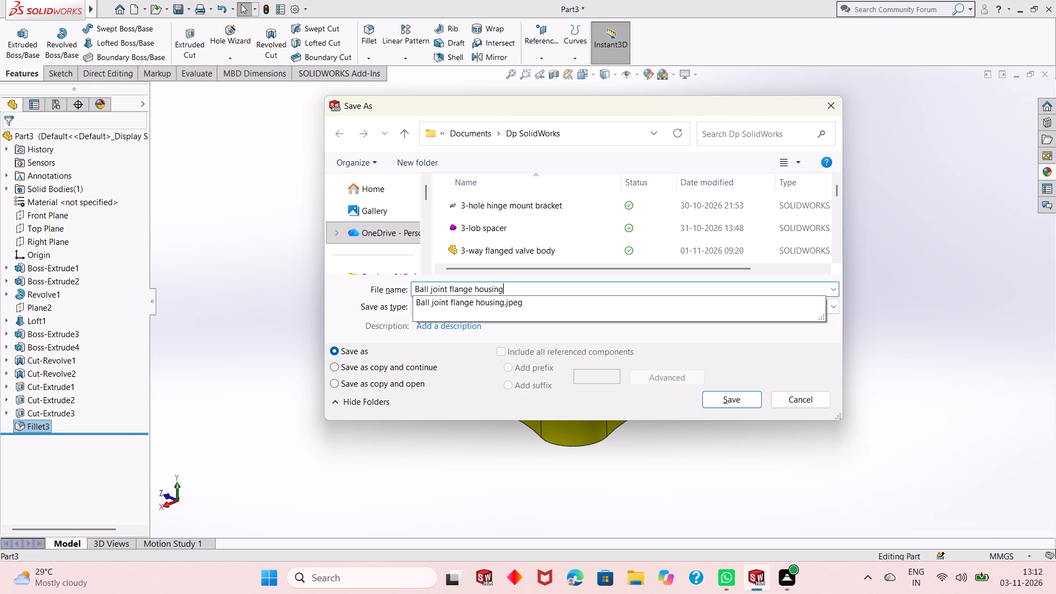
{"action": "left_click", "coordinate": [718, 401]}
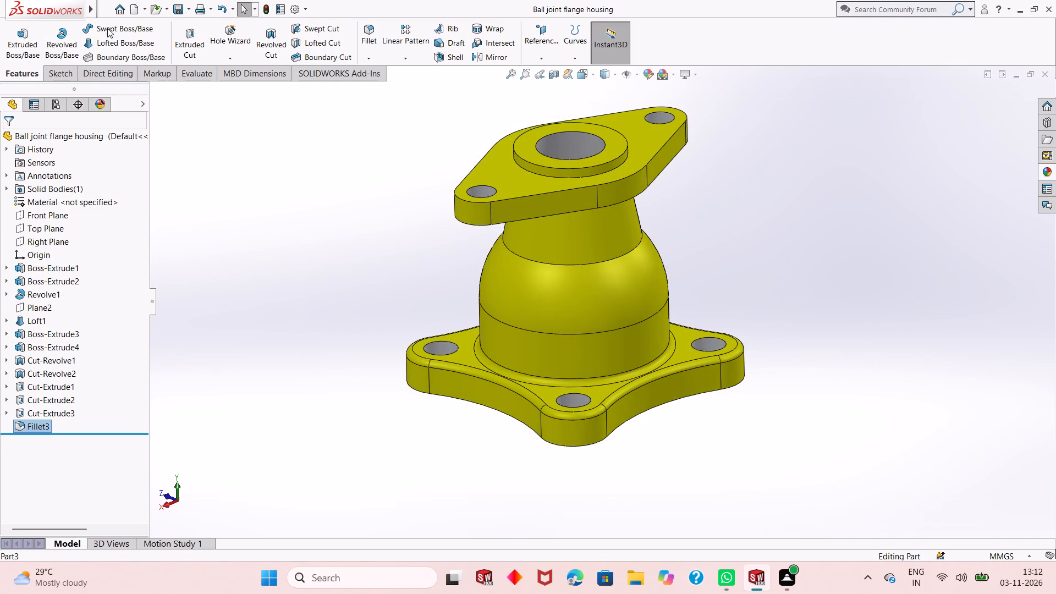
Save a PDF version of the part as "Ball joint flange housing" in the Dp SolidWorks folder.
{"action": "left_click", "coordinate": [191, 10]}
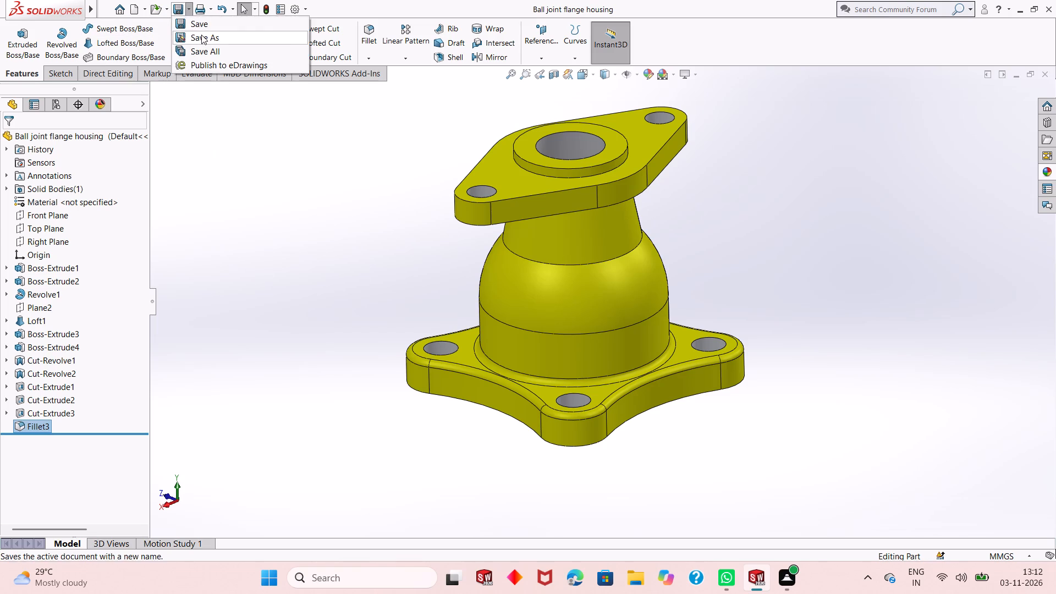
{"action": "left_click", "coordinate": [202, 35]}
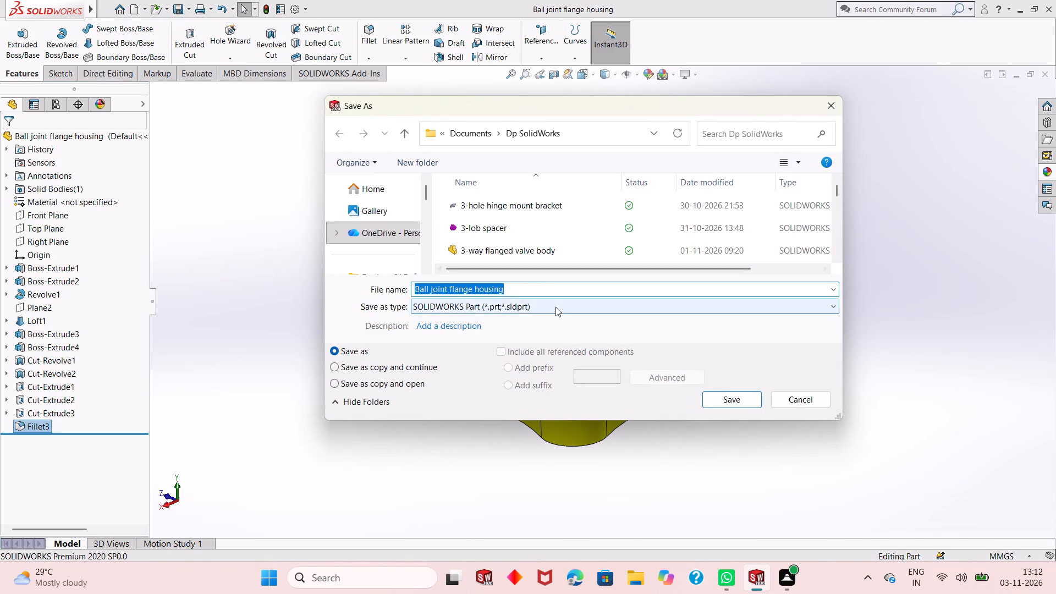
{"action": "left_click", "coordinate": [555, 307]}
{"action": "left_click", "coordinate": [598, 87]}
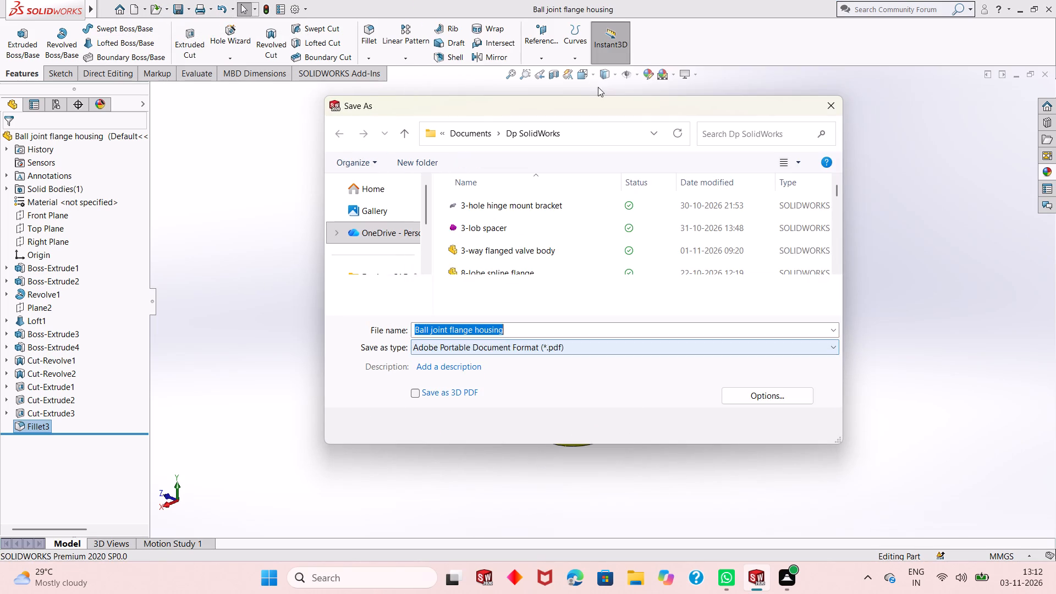
{"action": "left_click", "coordinate": [741, 421]}
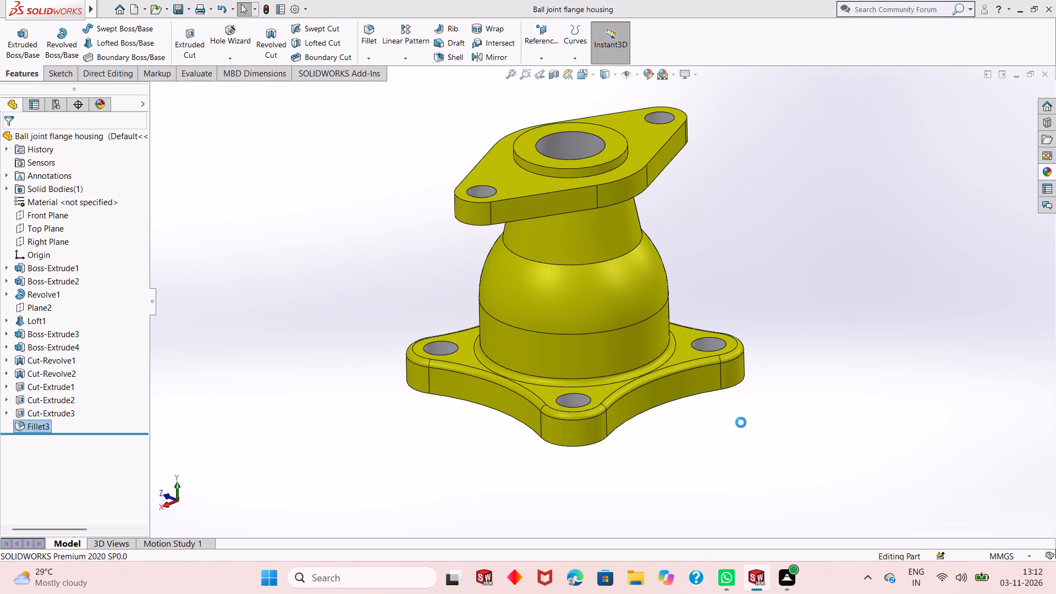